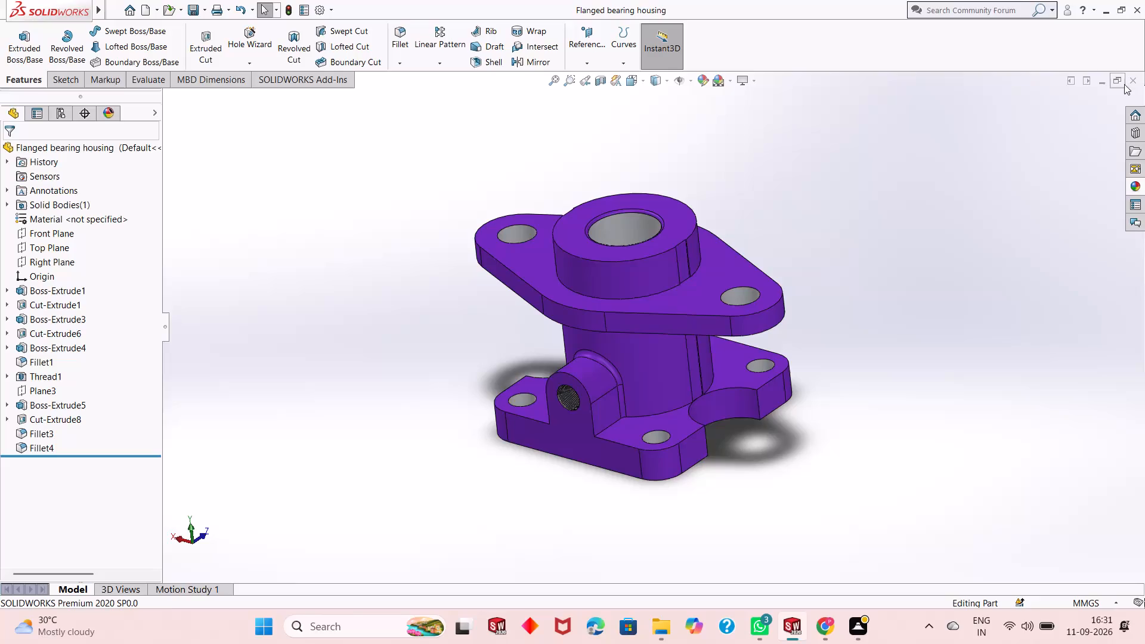
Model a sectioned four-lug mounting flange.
Close the Flanged bearing housing document and create a new part document.
click(1139, 86)
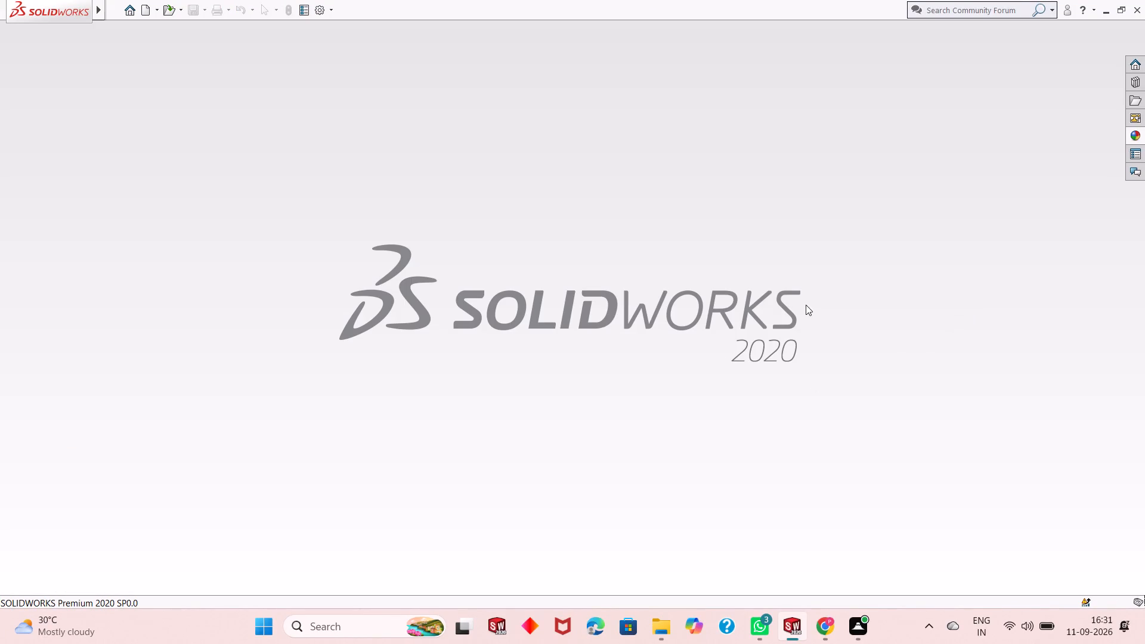
click(140, 11)
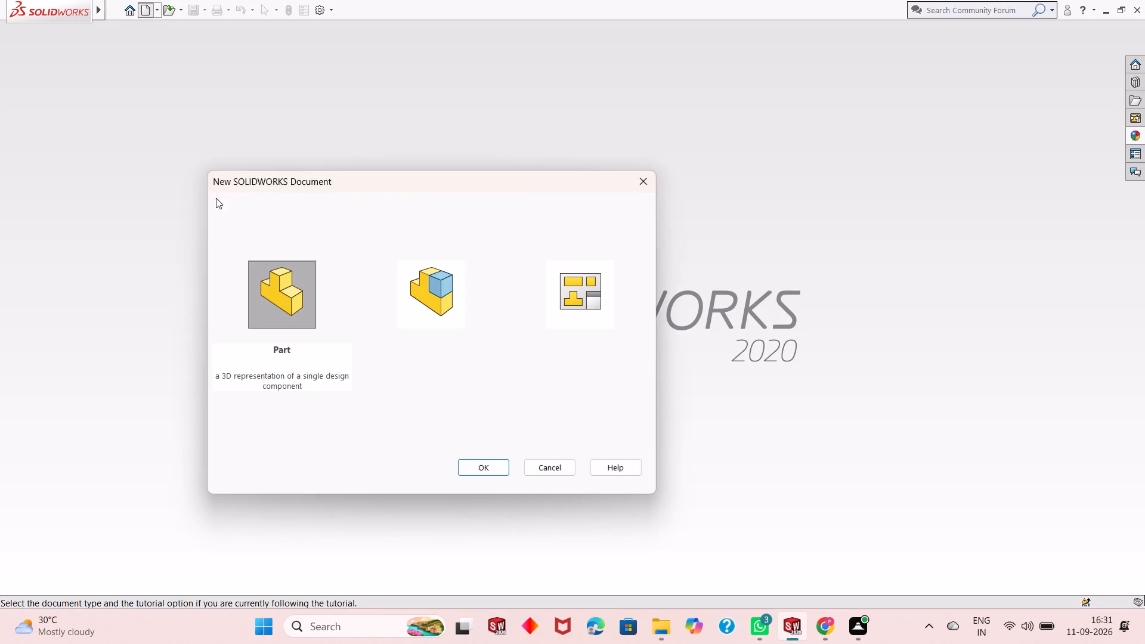
double_click(299, 304)
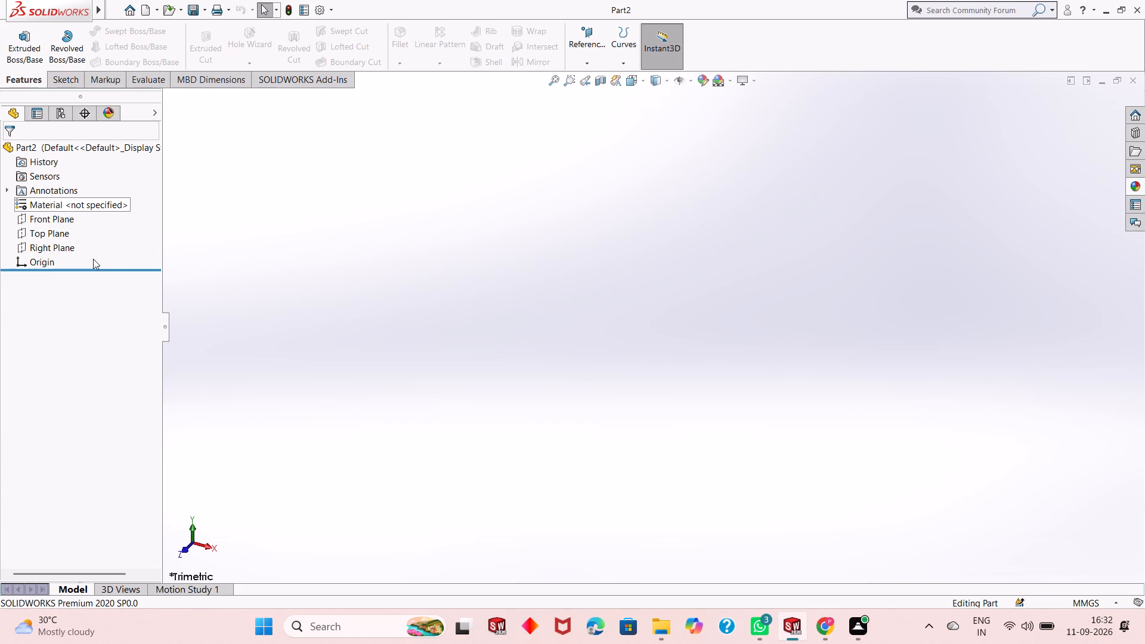
Start a sketch on the Top Plane and draw a circle of about 58.6 mm radius centred on the origin.
click(56, 233)
click(72, 218)
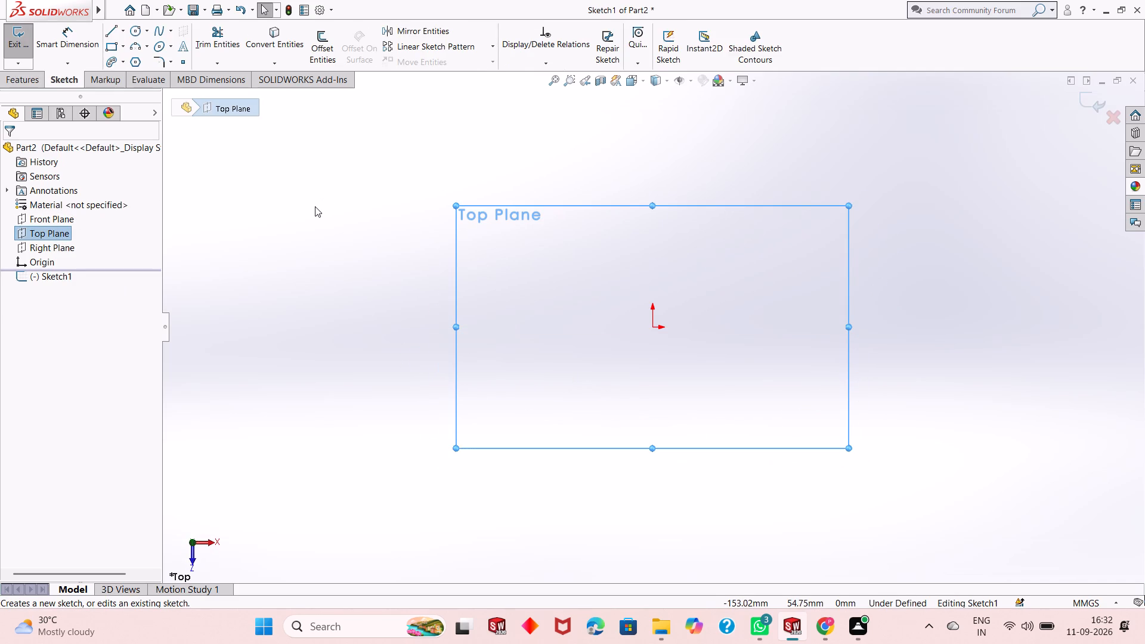
click(131, 30)
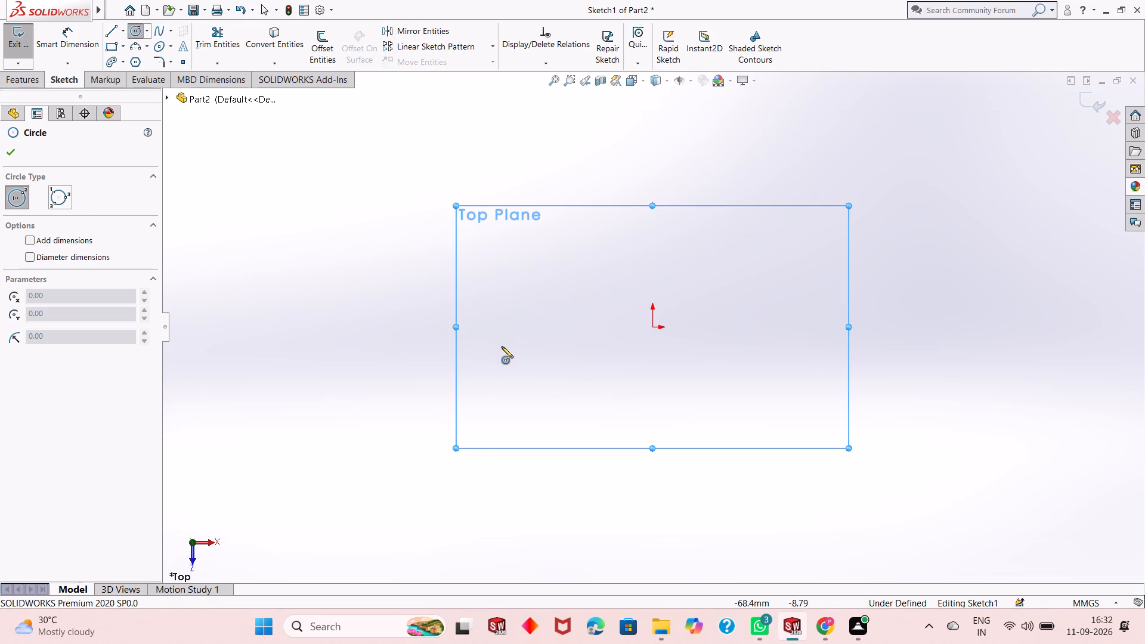
click(649, 327)
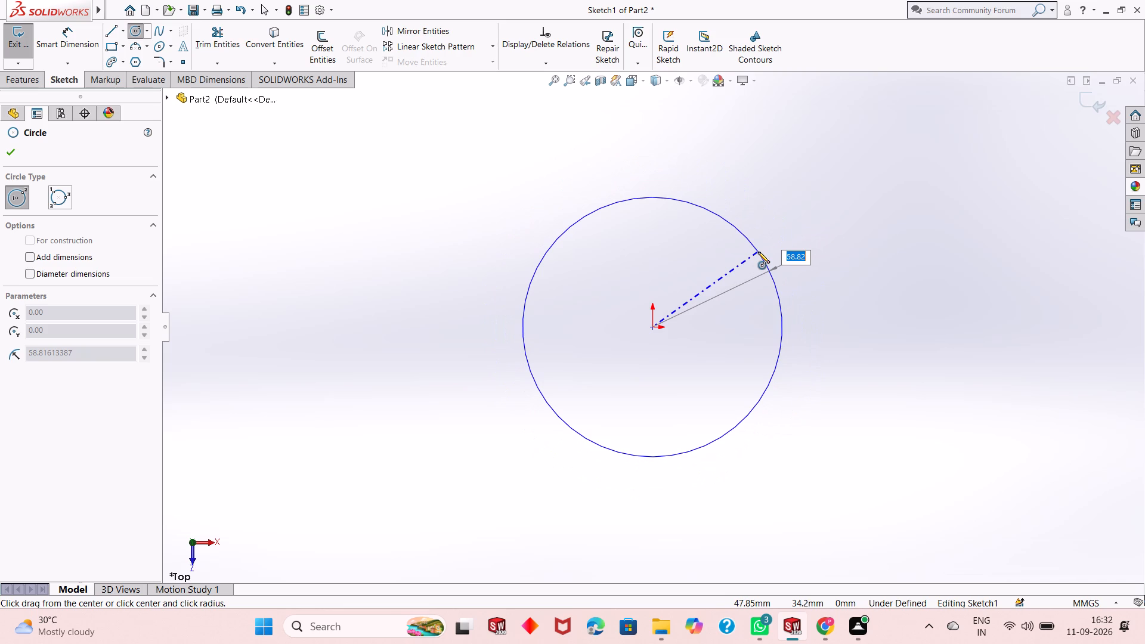
click(757, 252)
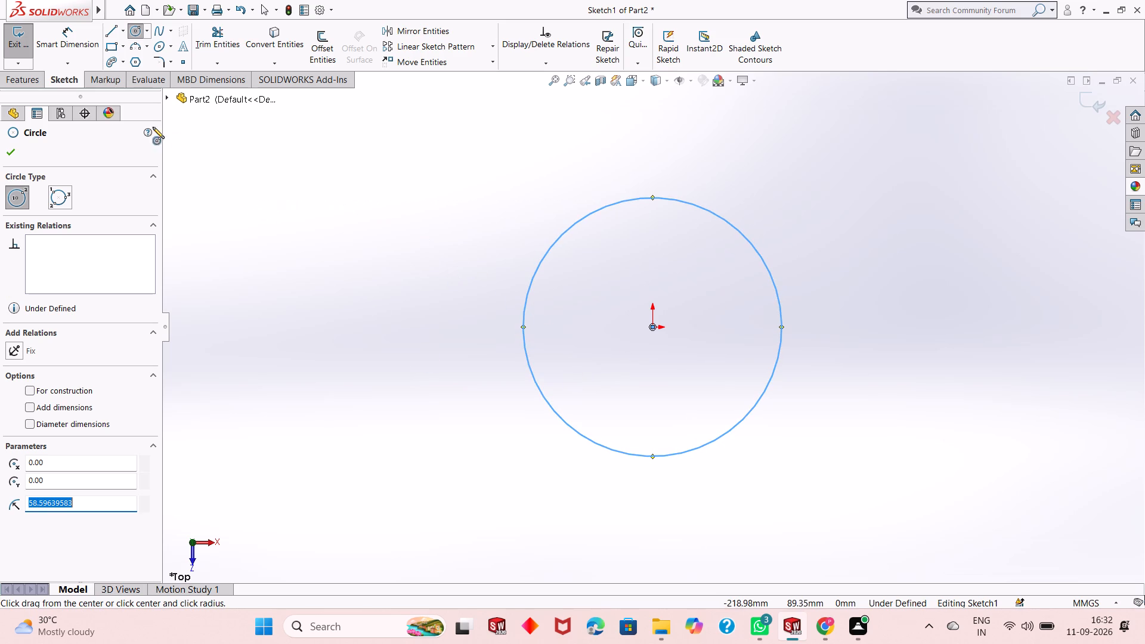
click(13, 157)
Dimension the circle's diameter as 60 mm.
click(62, 40)
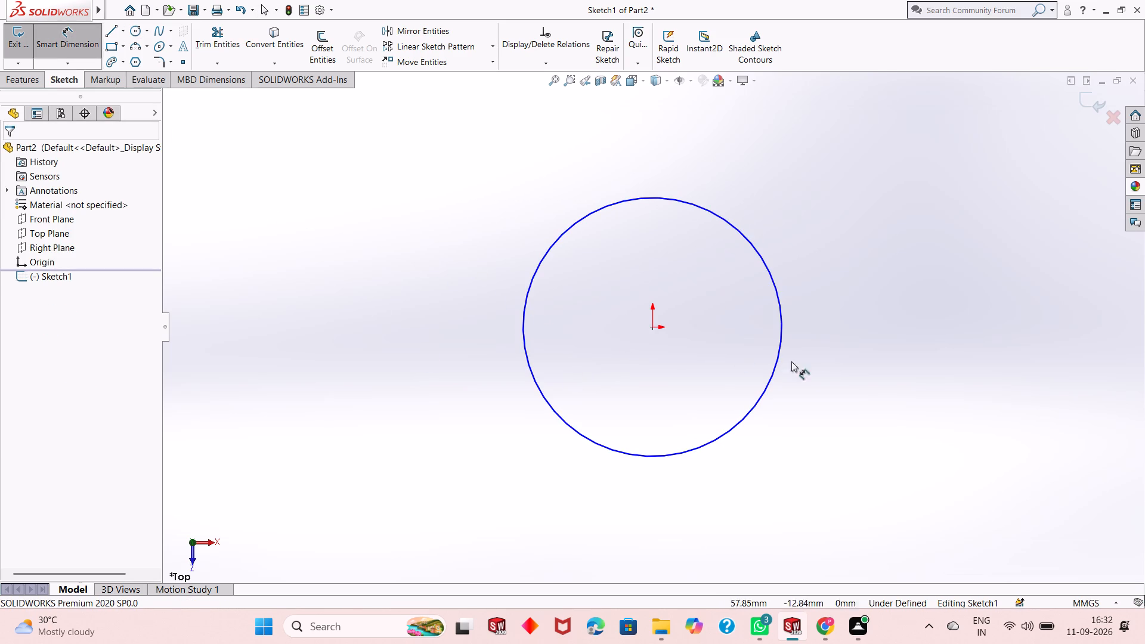
click(773, 374)
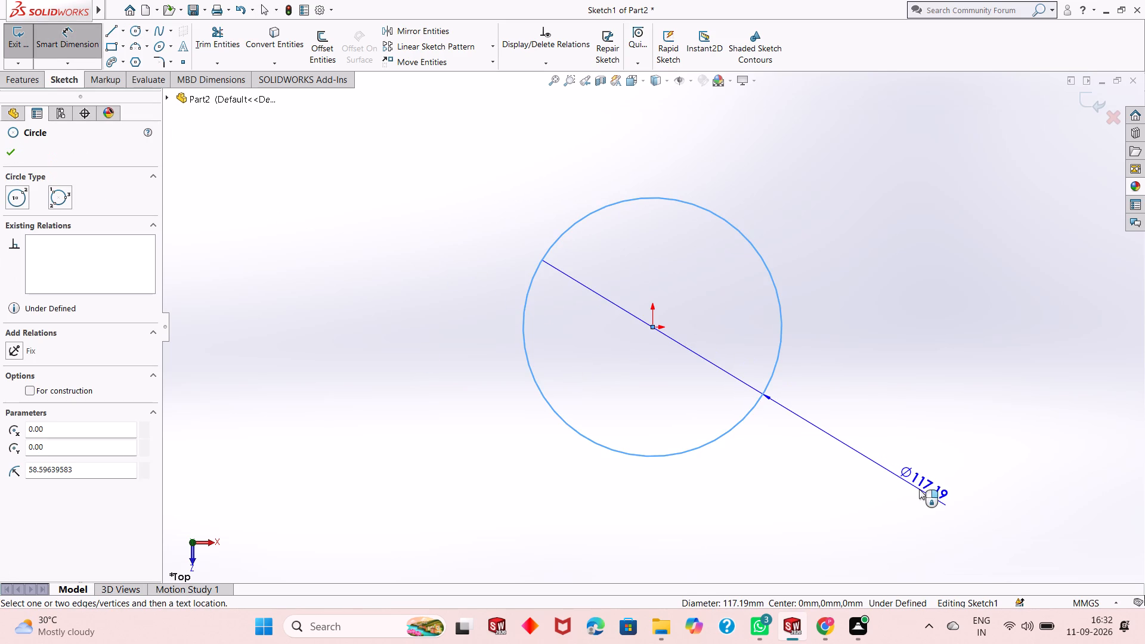
click(919, 489)
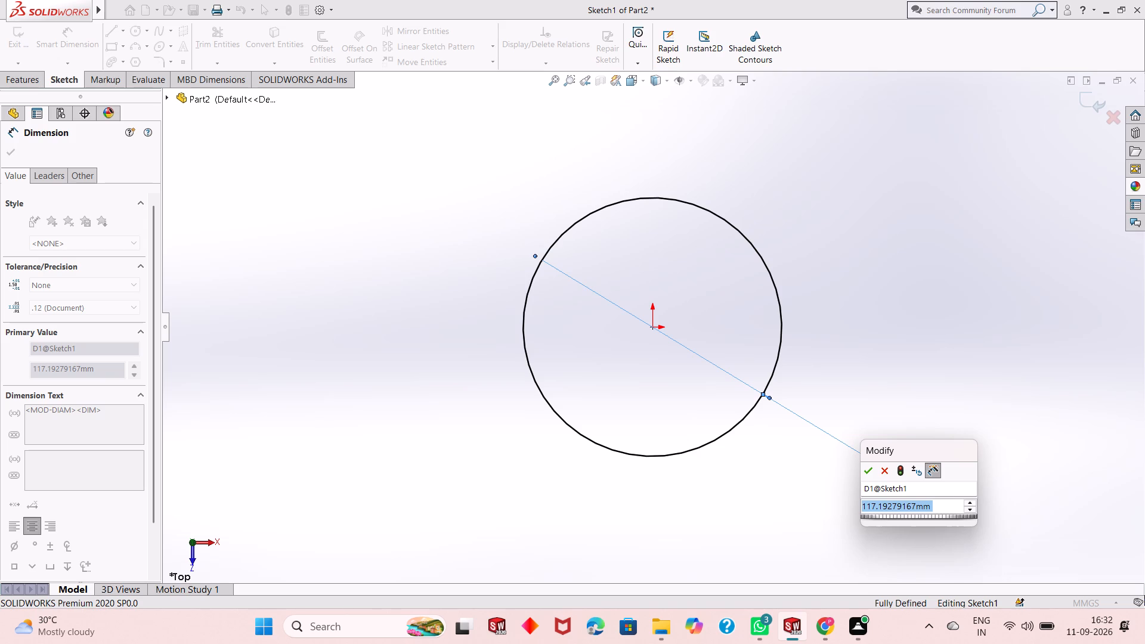
text(60)
key(Return)
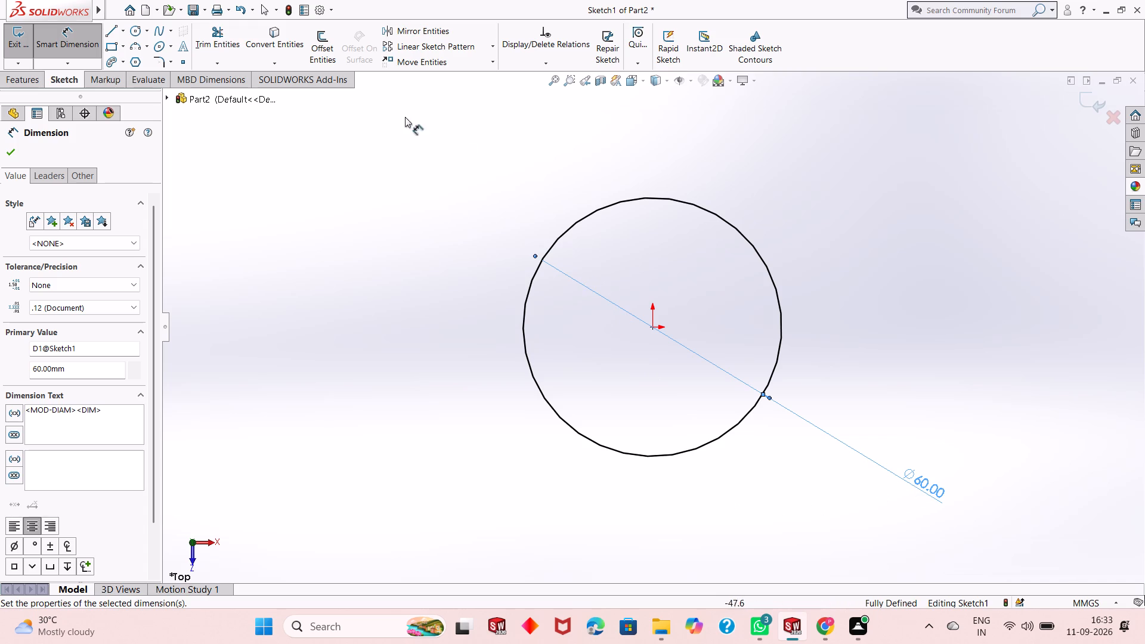
click(6, 155)
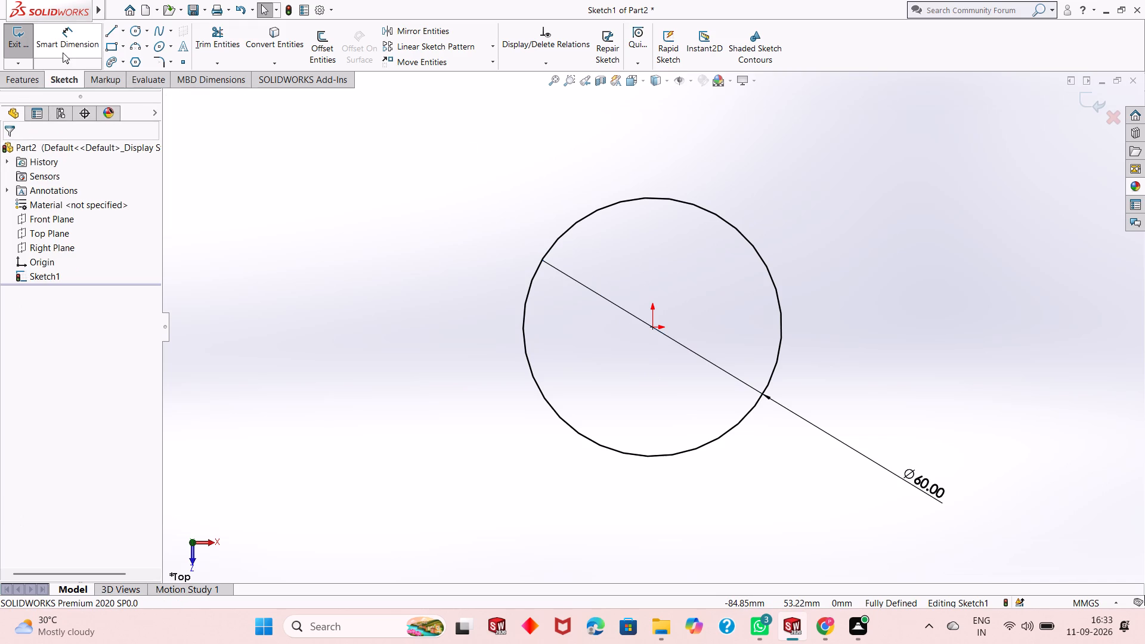
Sketch a second circle centred on the origin, with a radius of about 35.7 mm, around the 60 mm circle.
click(135, 28)
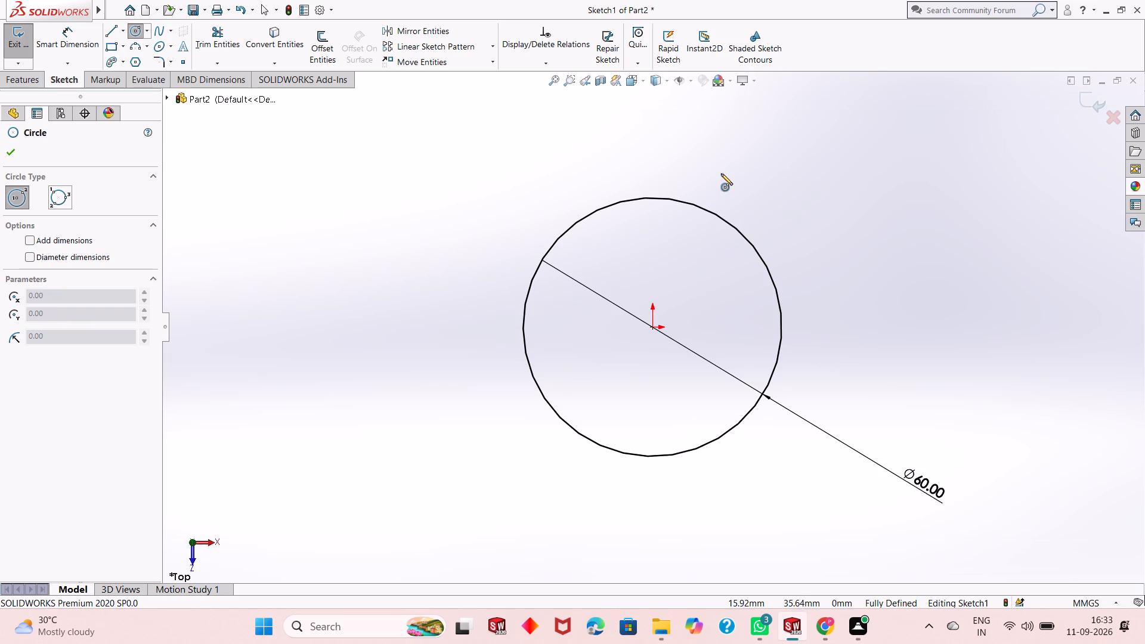
click(654, 330)
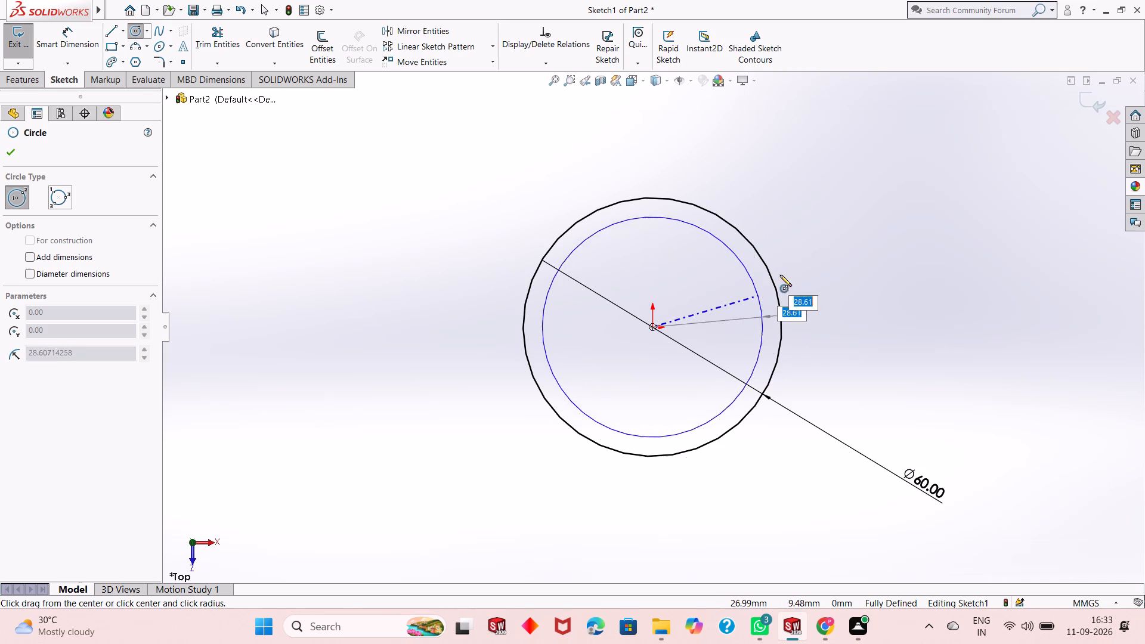
click(791, 260)
right_click(833, 245)
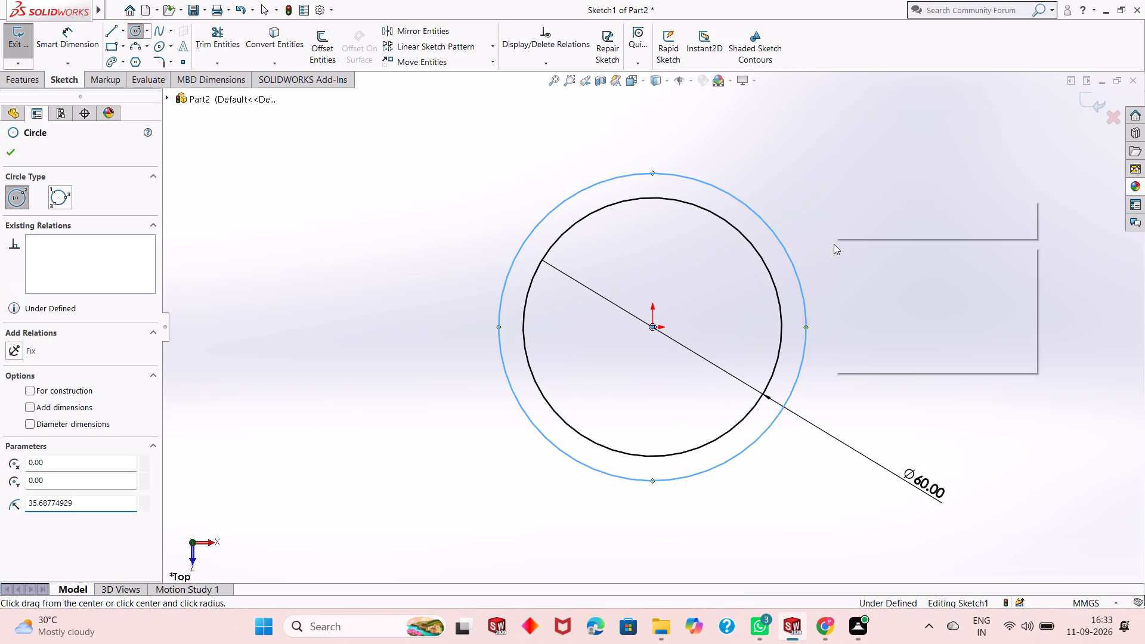
click(860, 258)
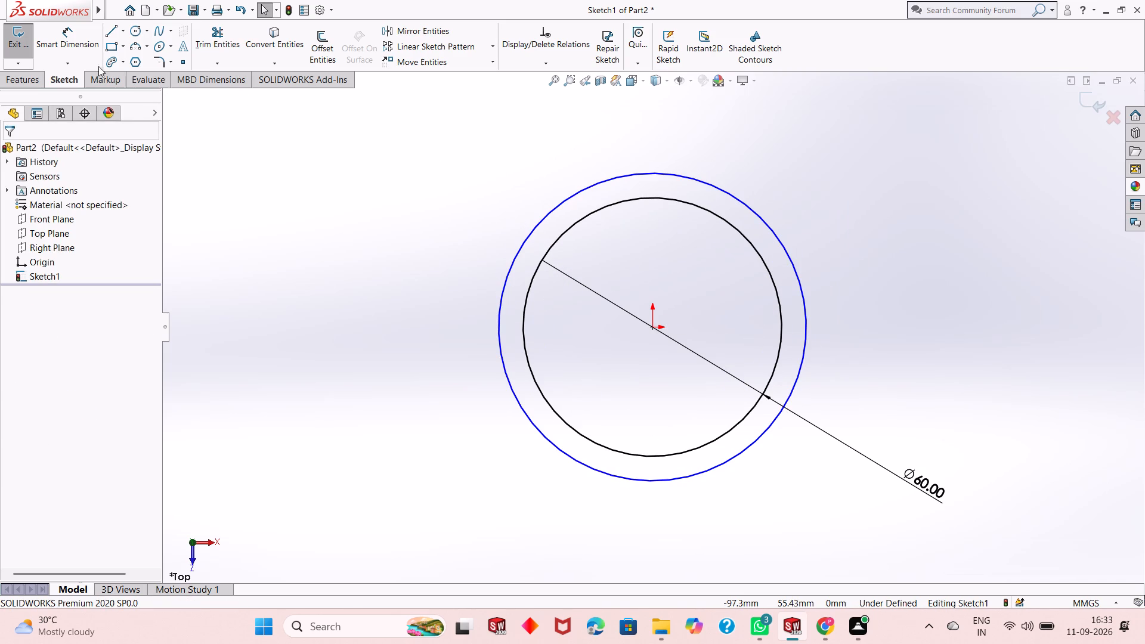
Dimension the second origin-centred circle's diameter as 56 mm.
click(79, 49)
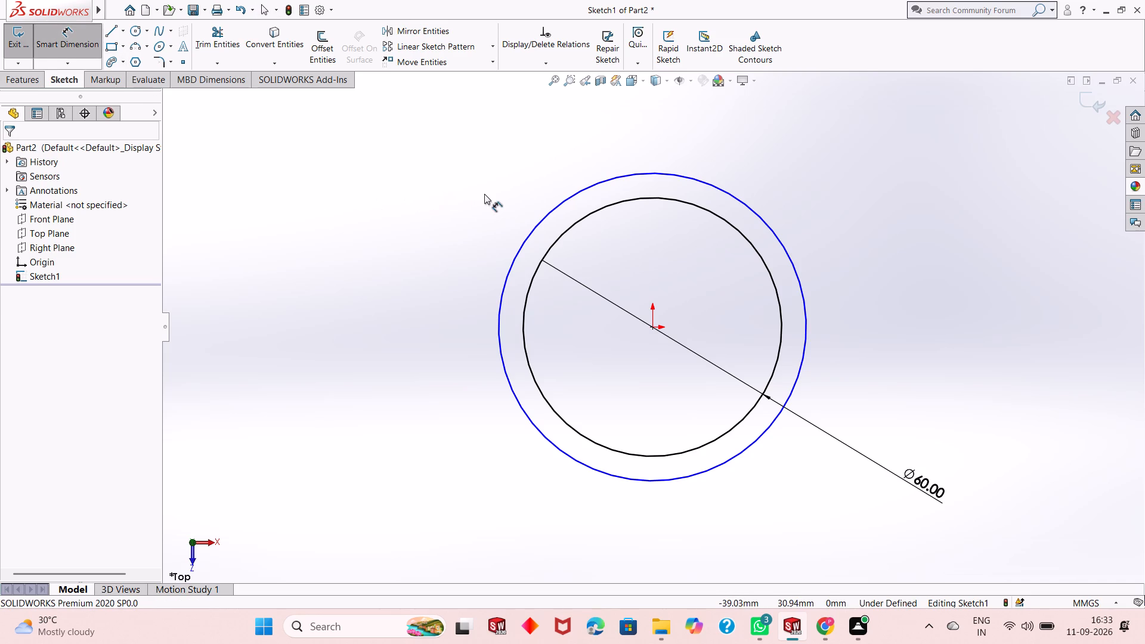
click(728, 191)
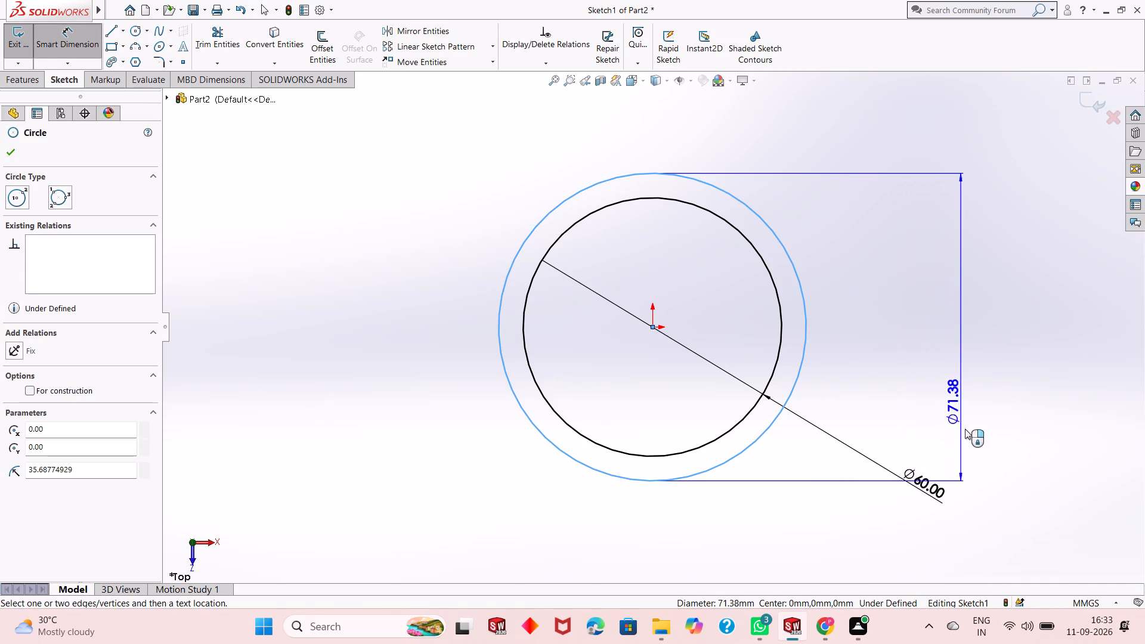
click(980, 481)
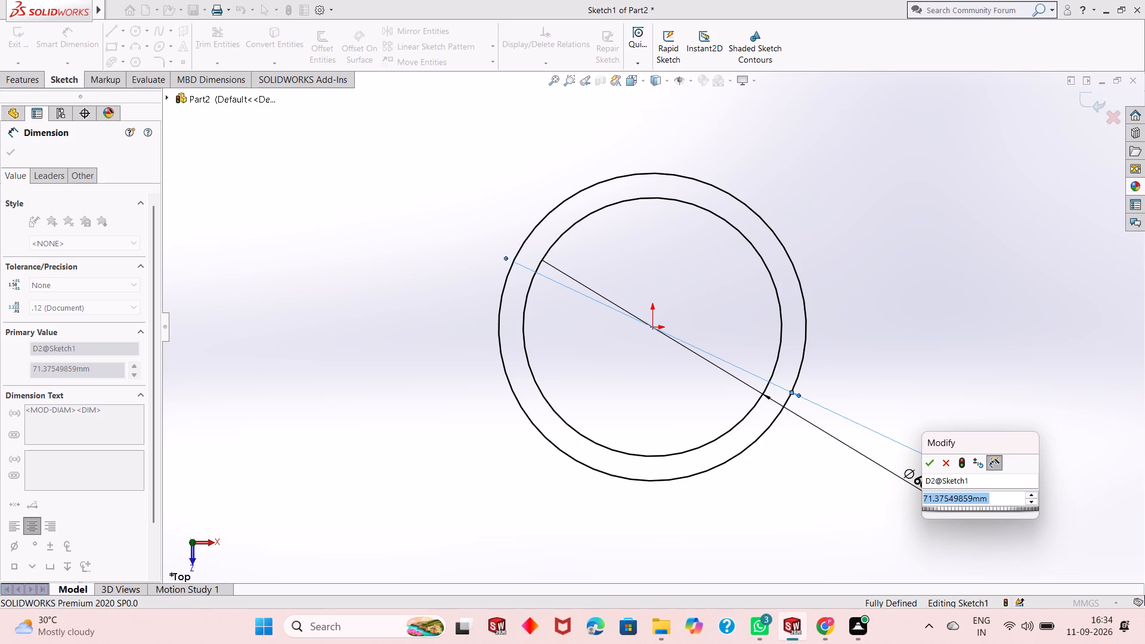
text(56)
key(Return)
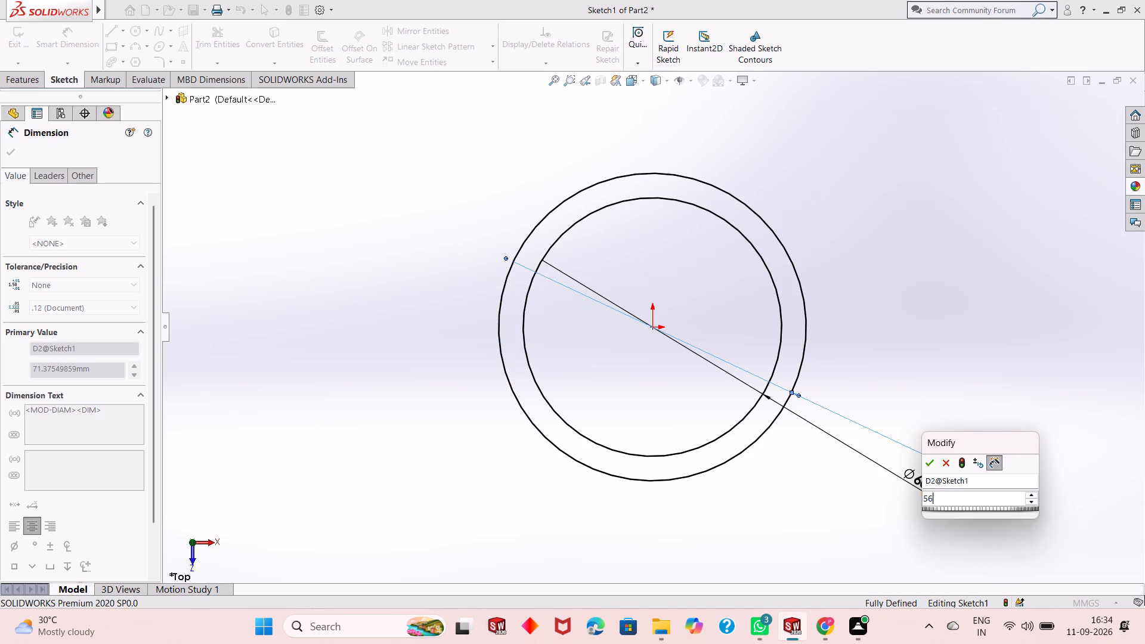
right_click(367, 349)
click(407, 387)
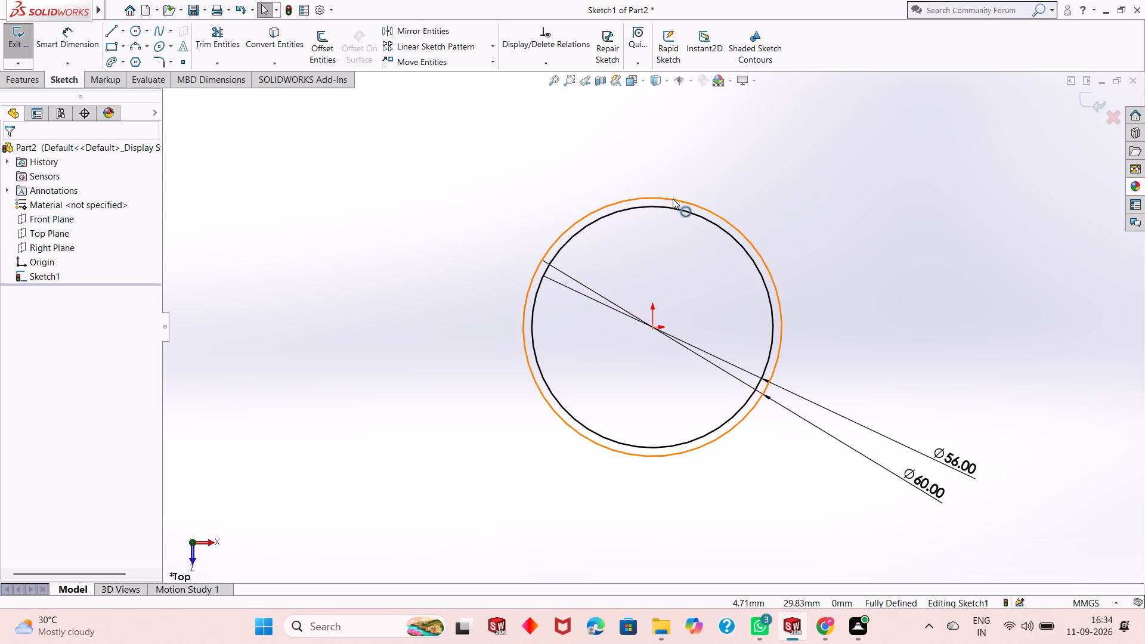
Draw a vertical centerline from the top quadrant point of the 60 mm circle to the origin.
click(121, 32)
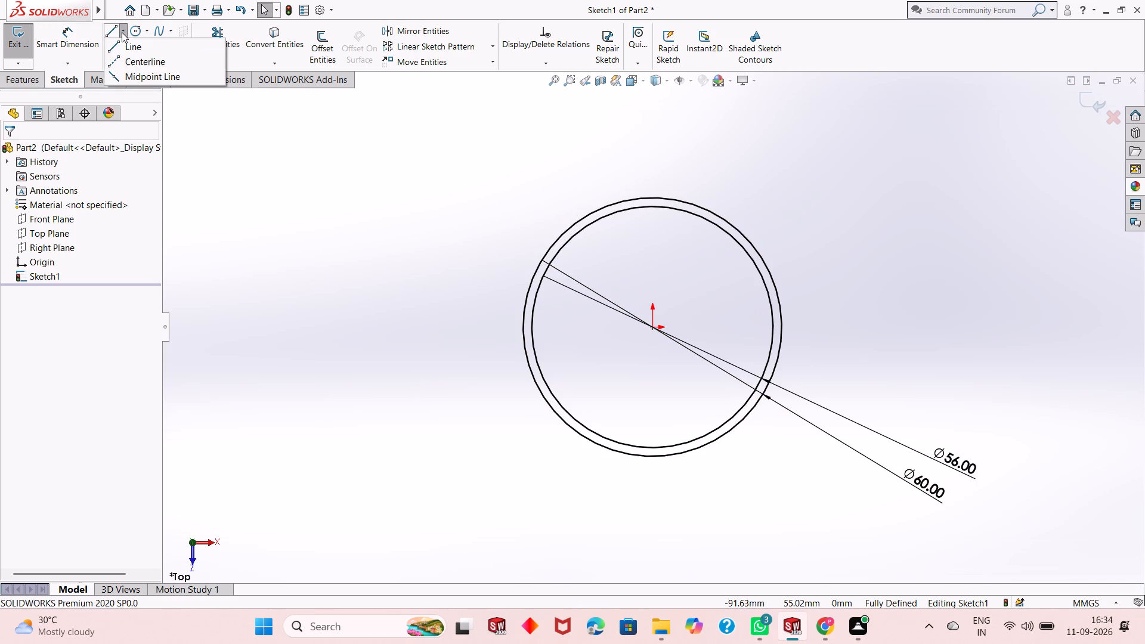
click(129, 61)
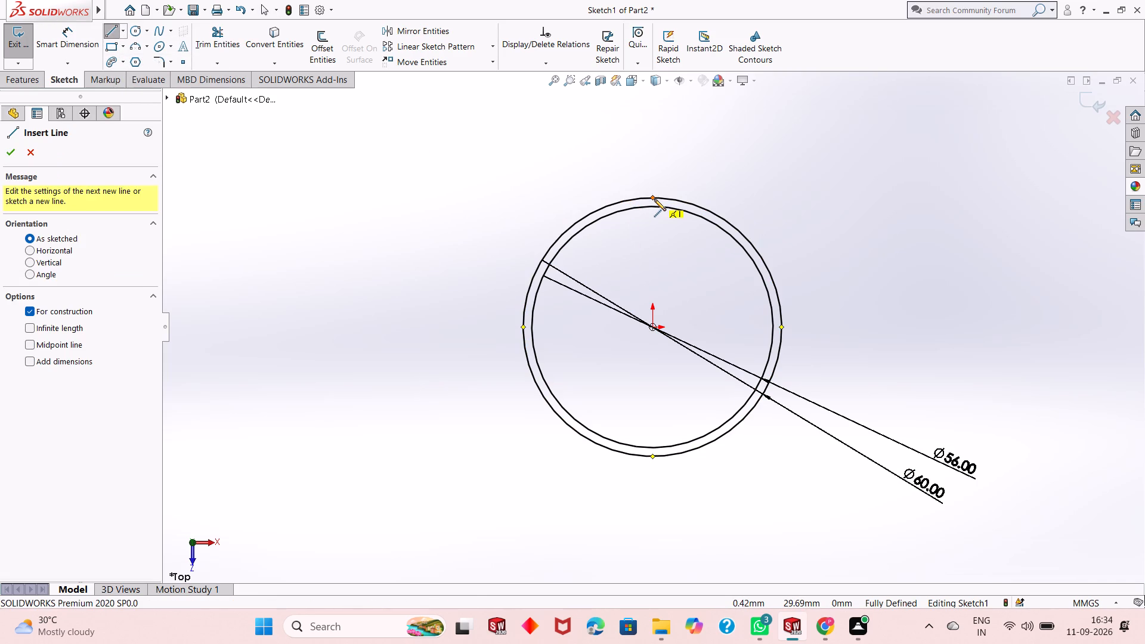
click(654, 199)
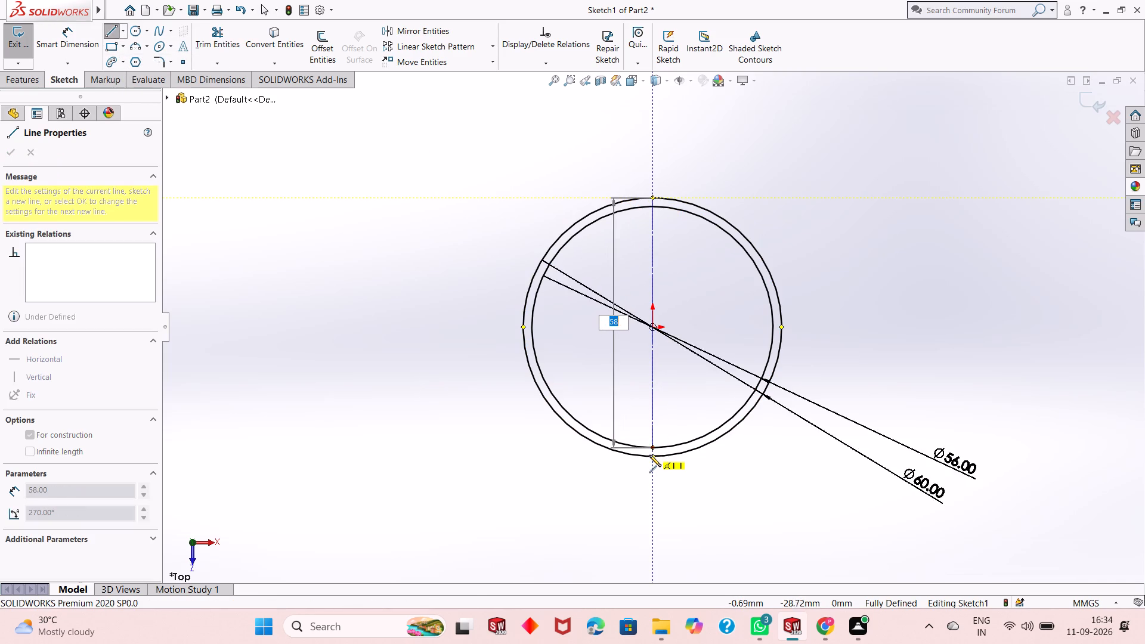
click(651, 330)
right_click(651, 330)
click(677, 346)
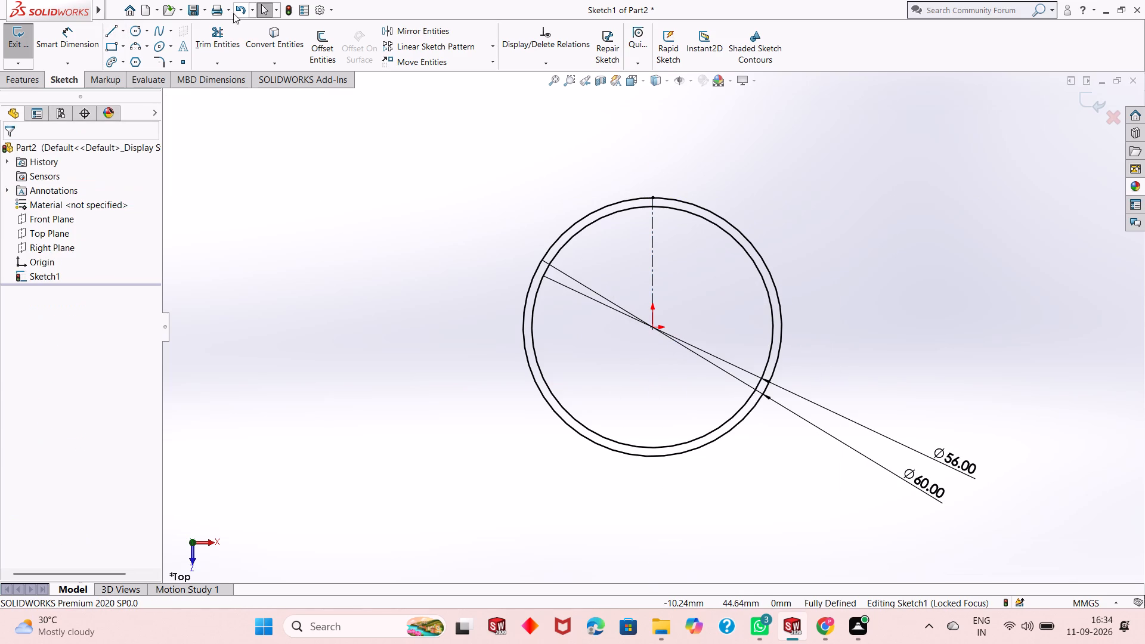
Sketch two concentric circles, about 6.1 mm and 10.2 mm in radius, centred on the centerline's upper endpoint.
click(134, 35)
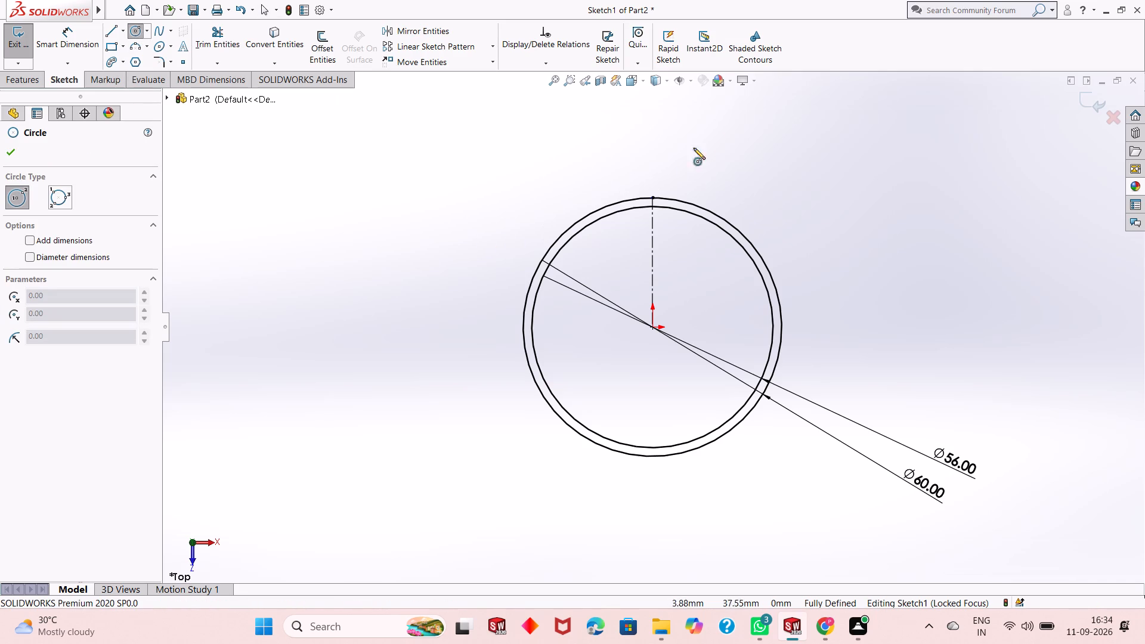
click(654, 197)
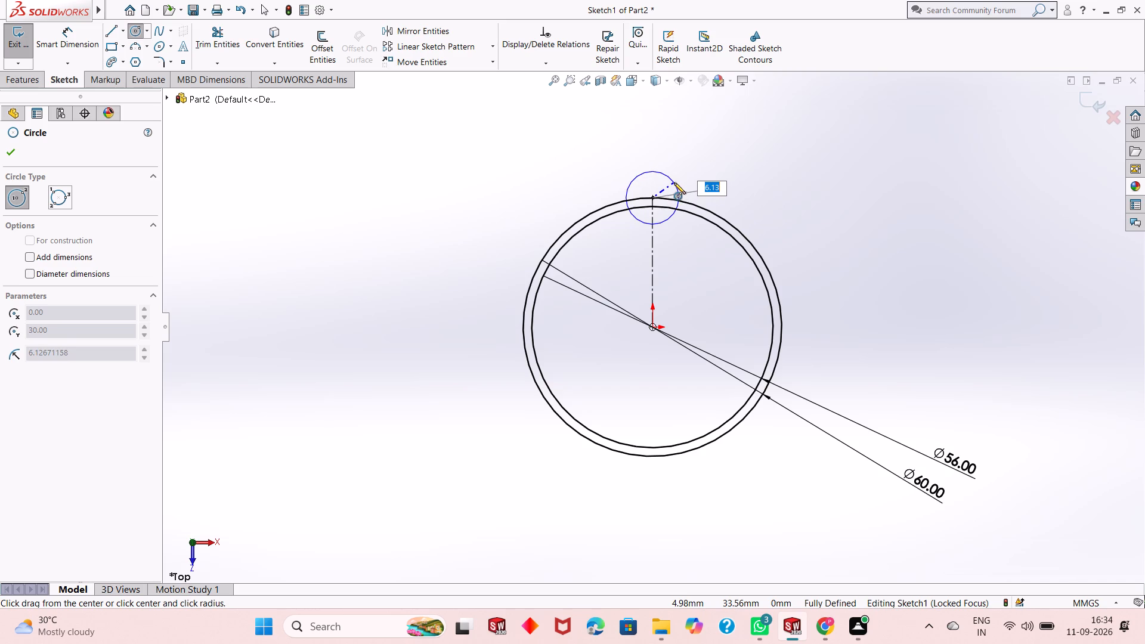
click(674, 182)
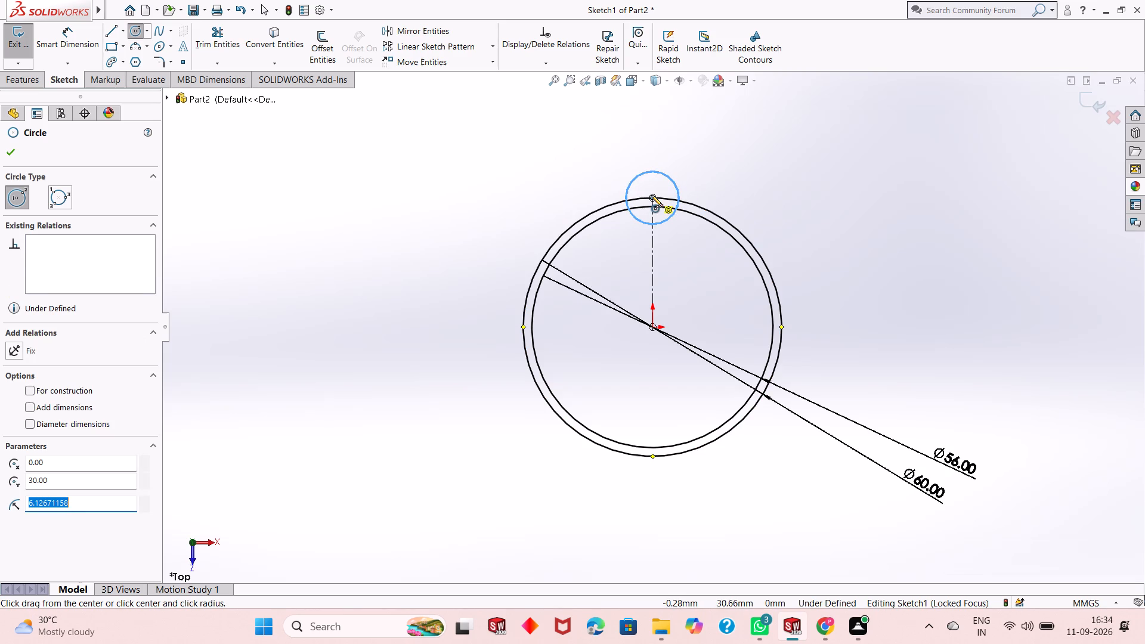
click(651, 195)
click(686, 169)
right_click(687, 168)
click(713, 175)
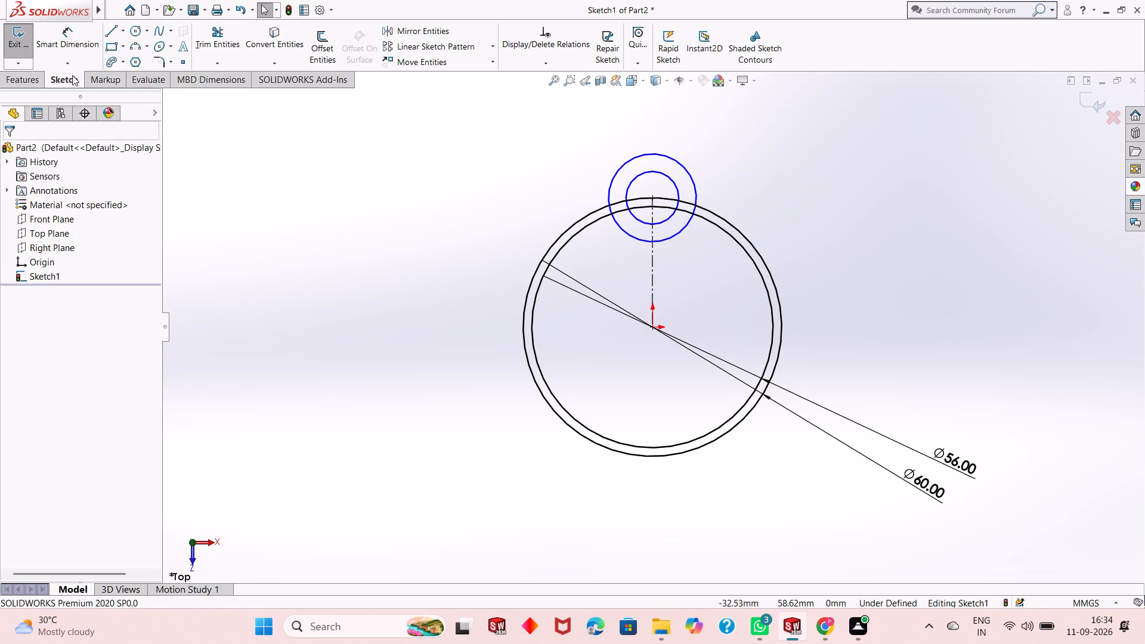
Dimension the diameter of the larger circle at the centerline's upper end as 18 mm.
click(67, 39)
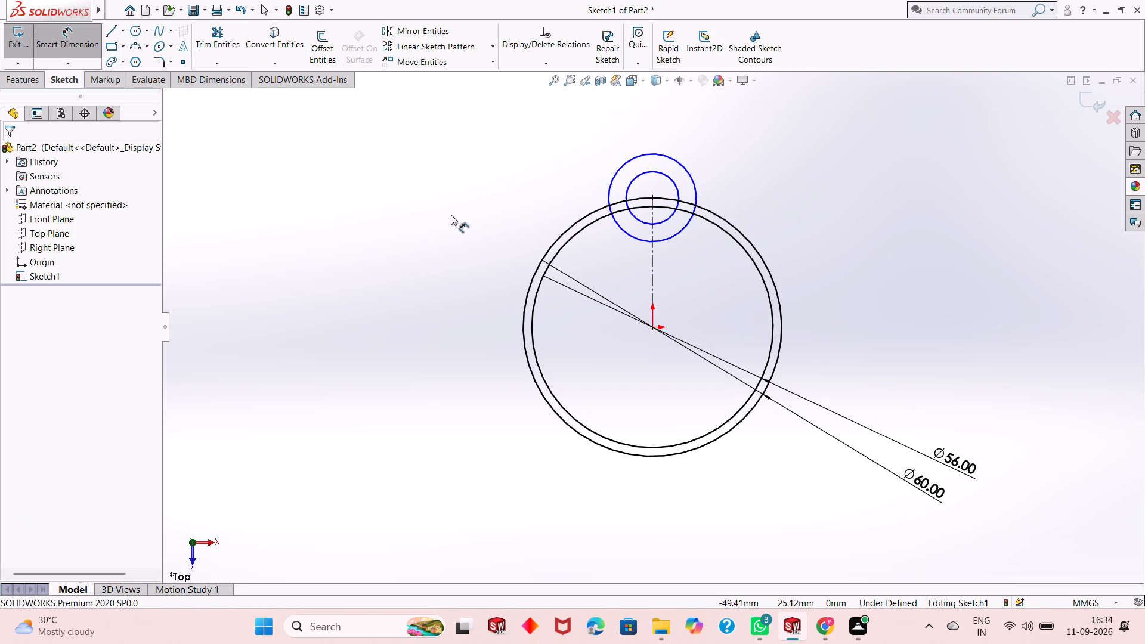
click(689, 174)
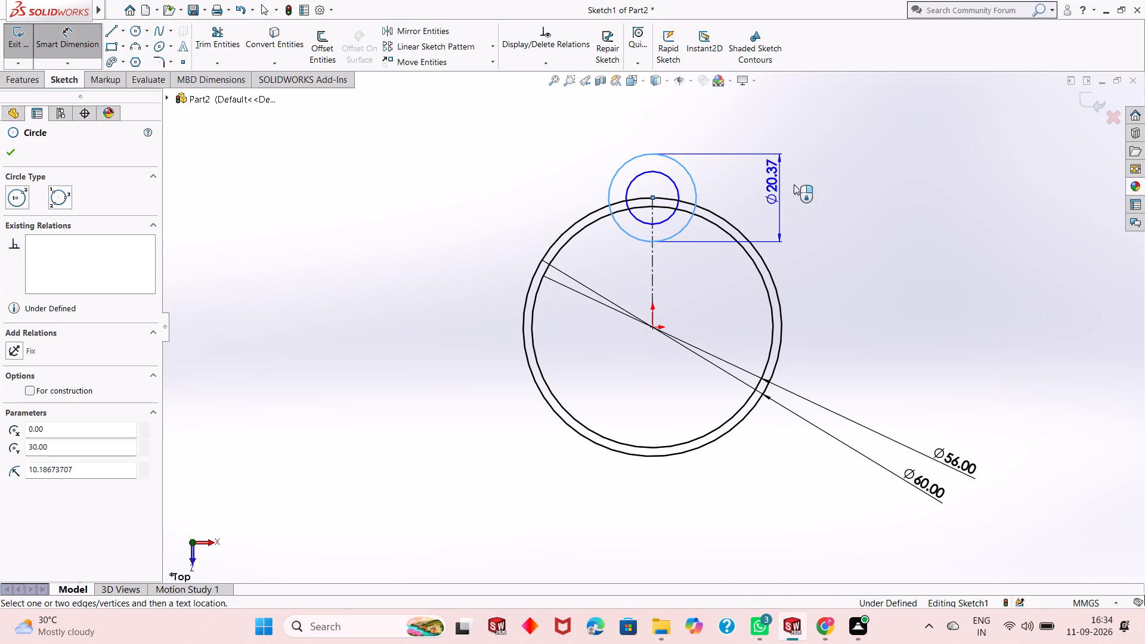
click(820, 274)
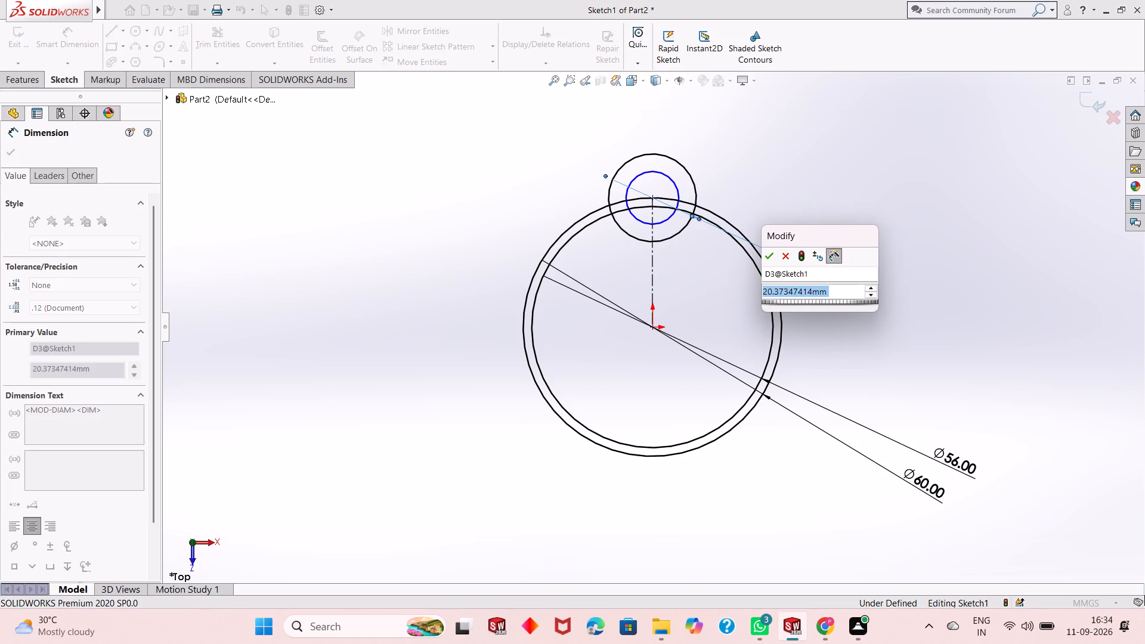
text(18)
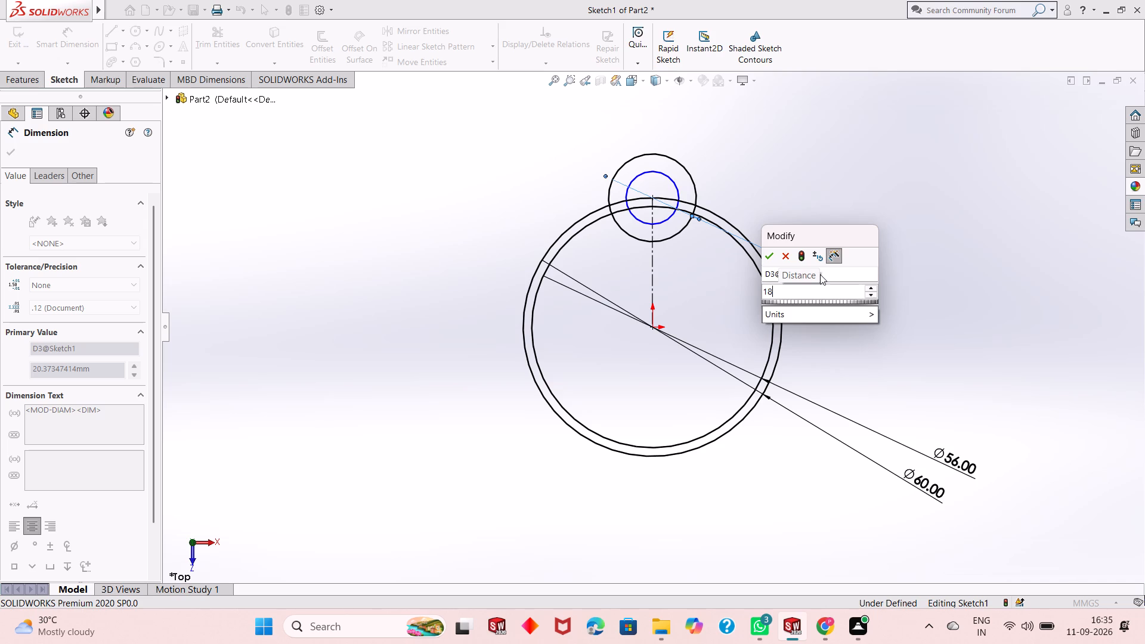
key(Return)
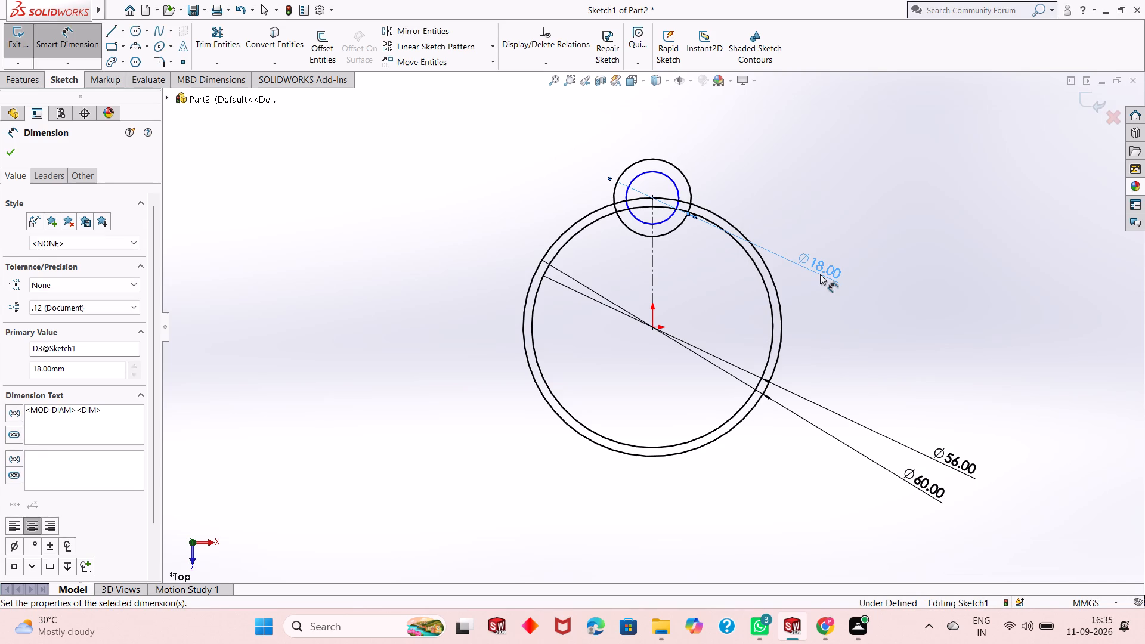
Dimension the diameter of the smaller circle at the centerline's upper end as 9 mm.
click(671, 213)
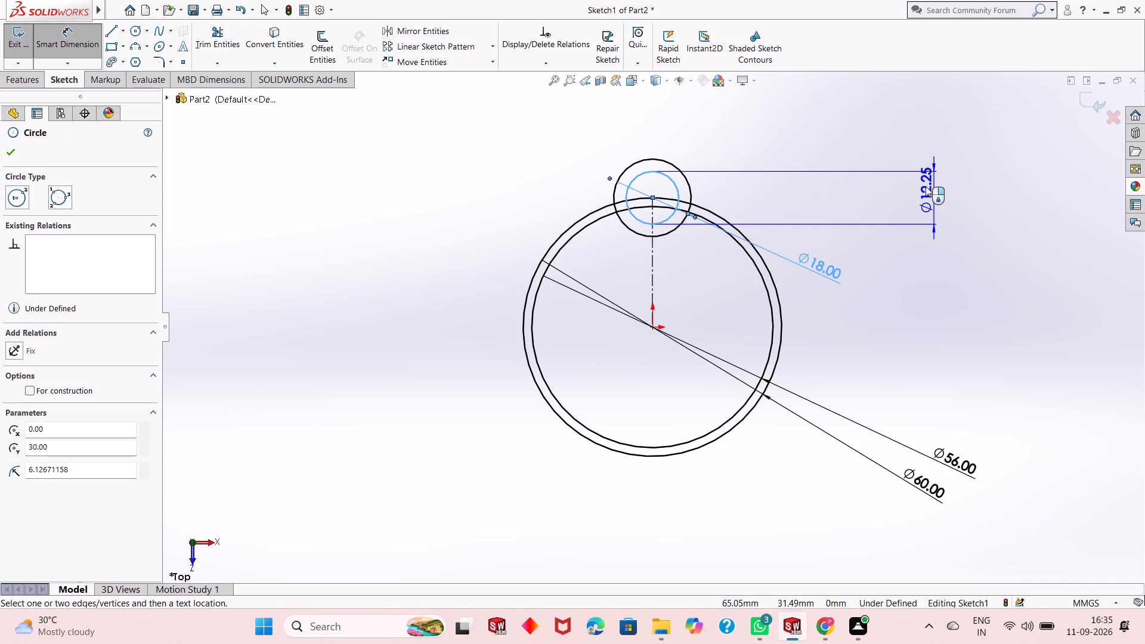
click(908, 143)
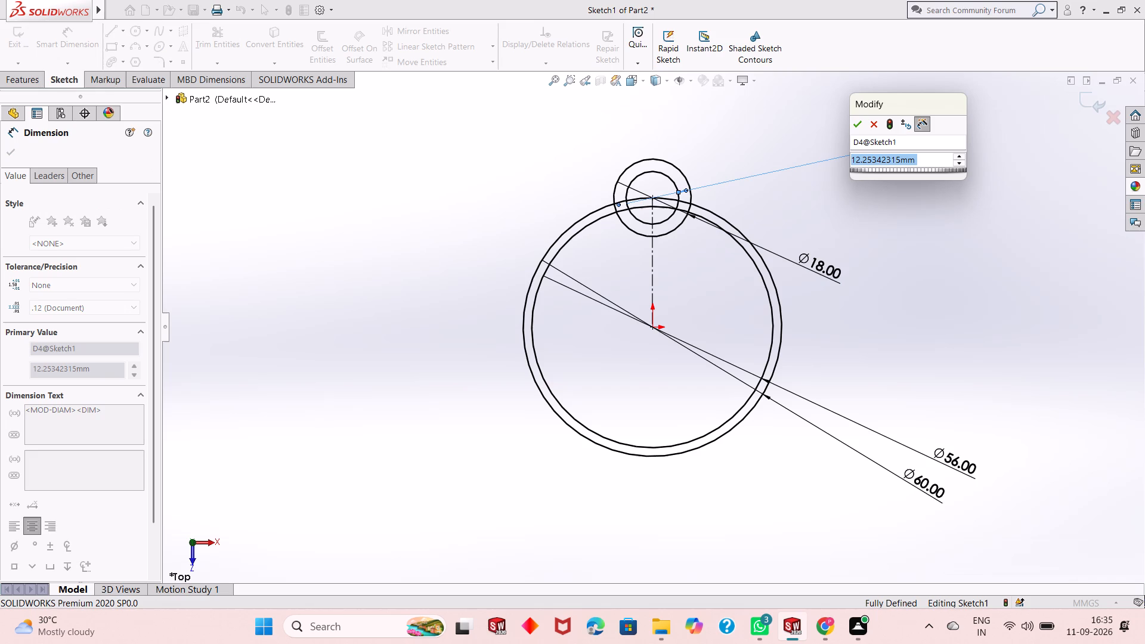
key(9)
key(Return)
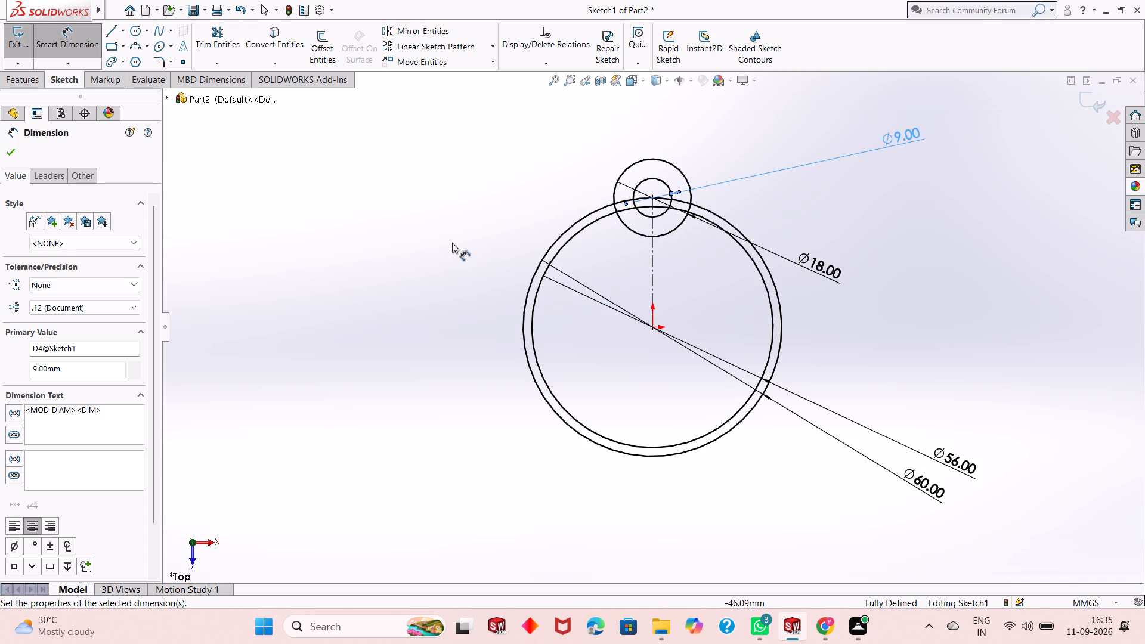
right_click(383, 220)
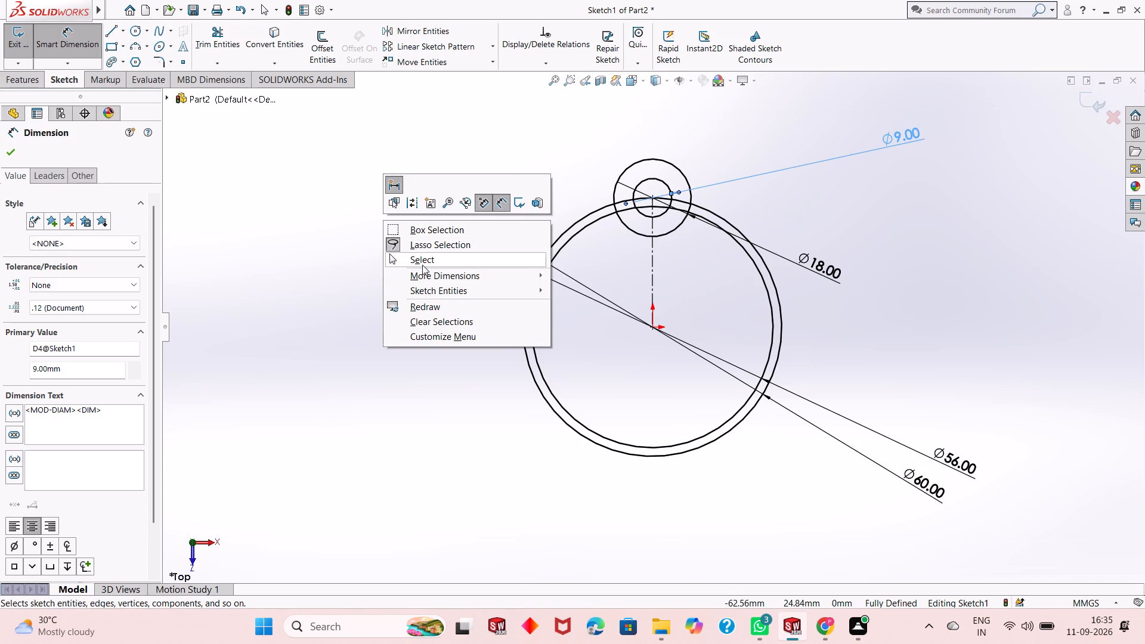
click(437, 253)
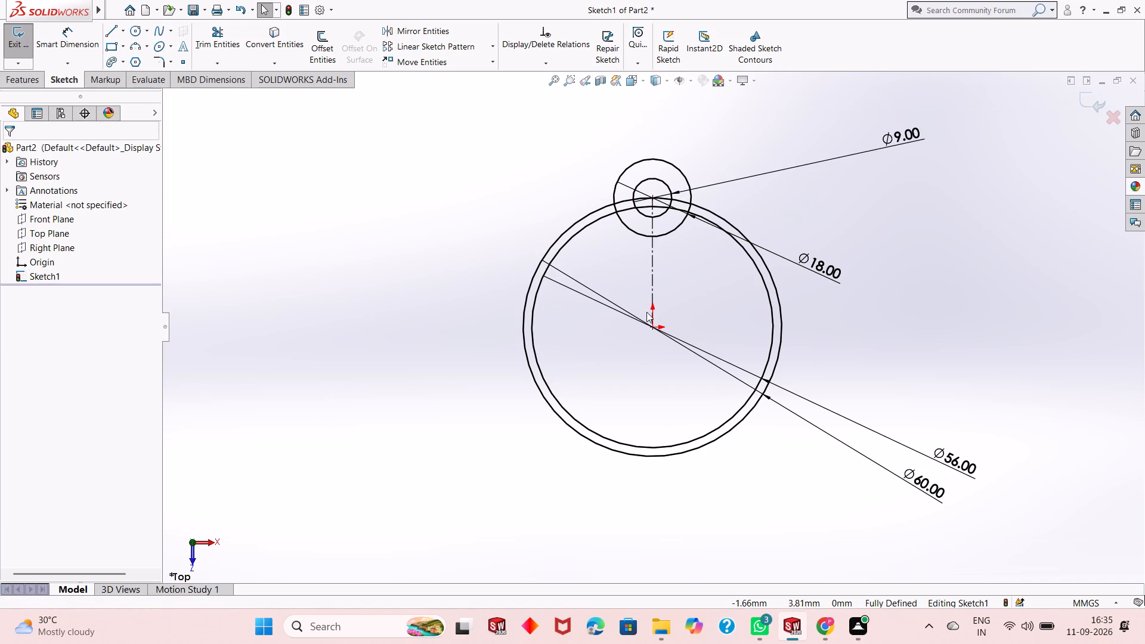
Delete the vertical centerline between the origin and the centre of the small concentric circles.
click(654, 267)
key(Delete)
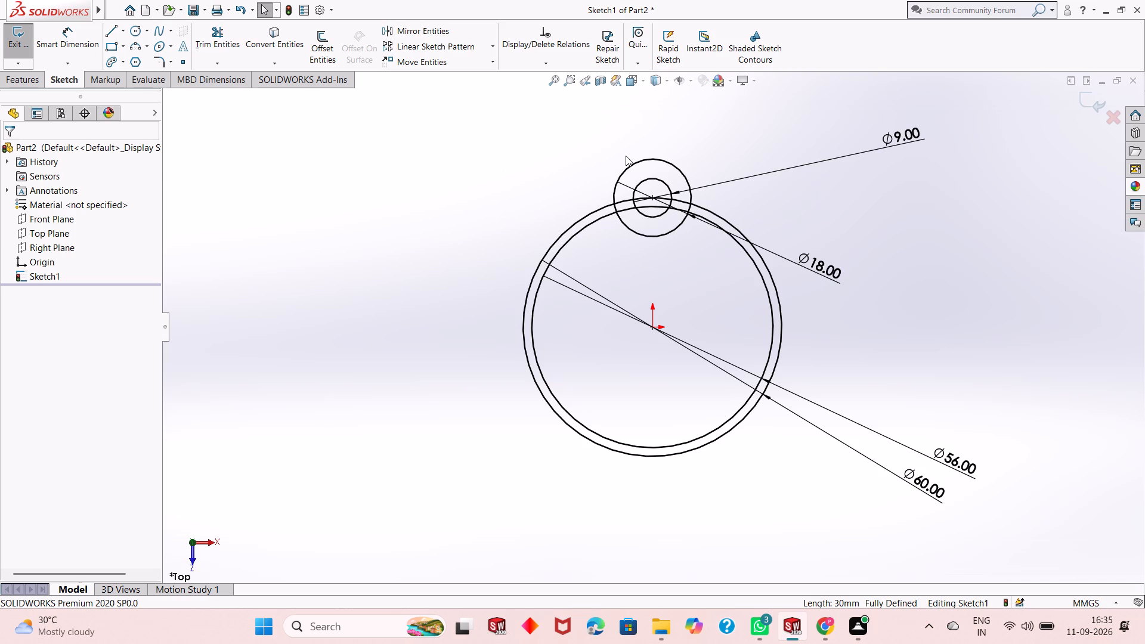
Trim away the portion of the 18 mm circle lying inside the 56 mm circle, using Trim to closest.
scroll(649, 183, down, 1)
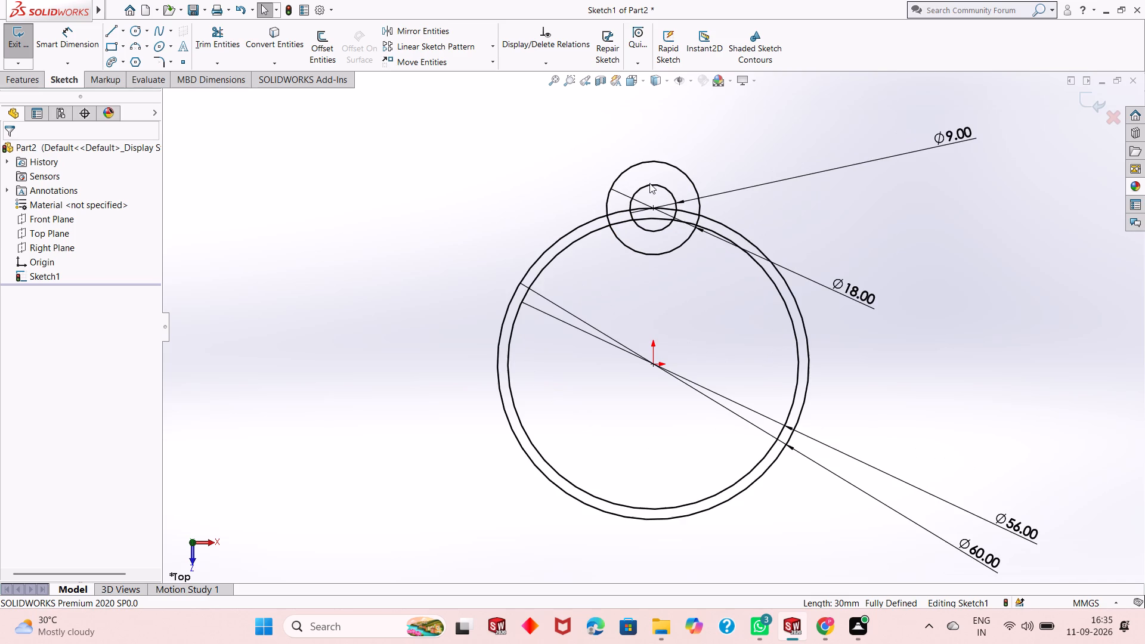
scroll(649, 184, down, 1)
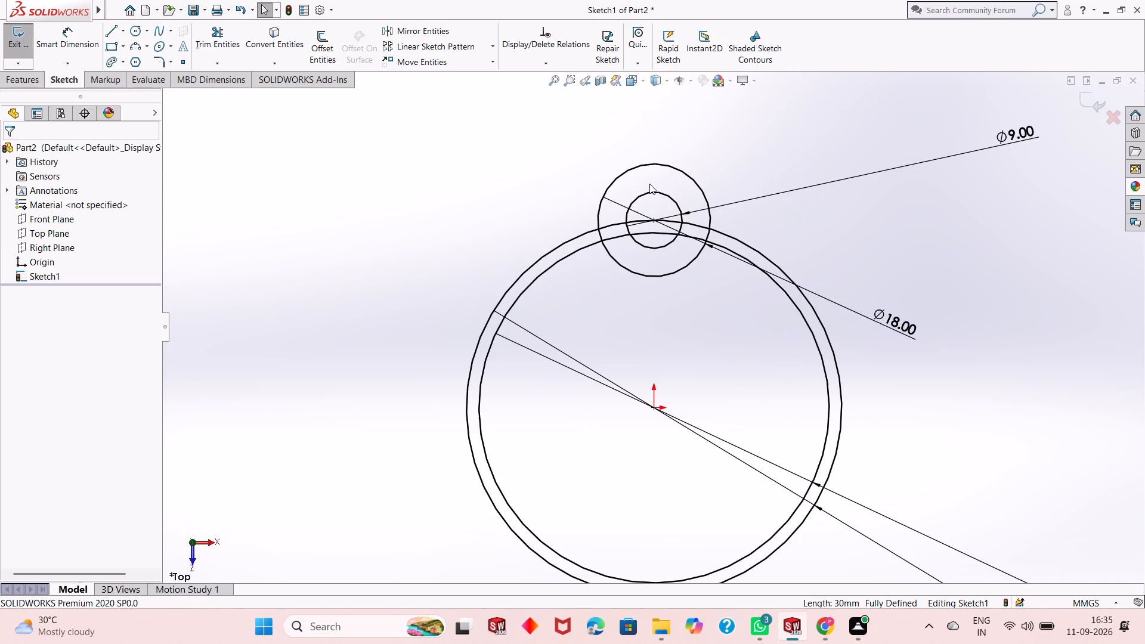
scroll(649, 184, down, 1)
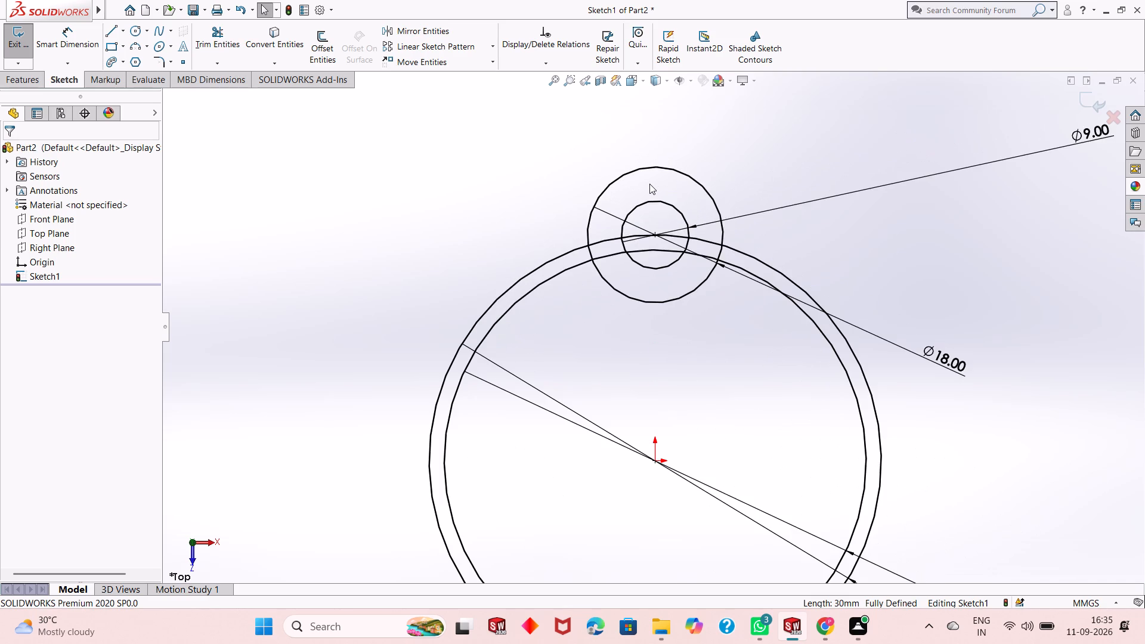
scroll(649, 184, up, 2)
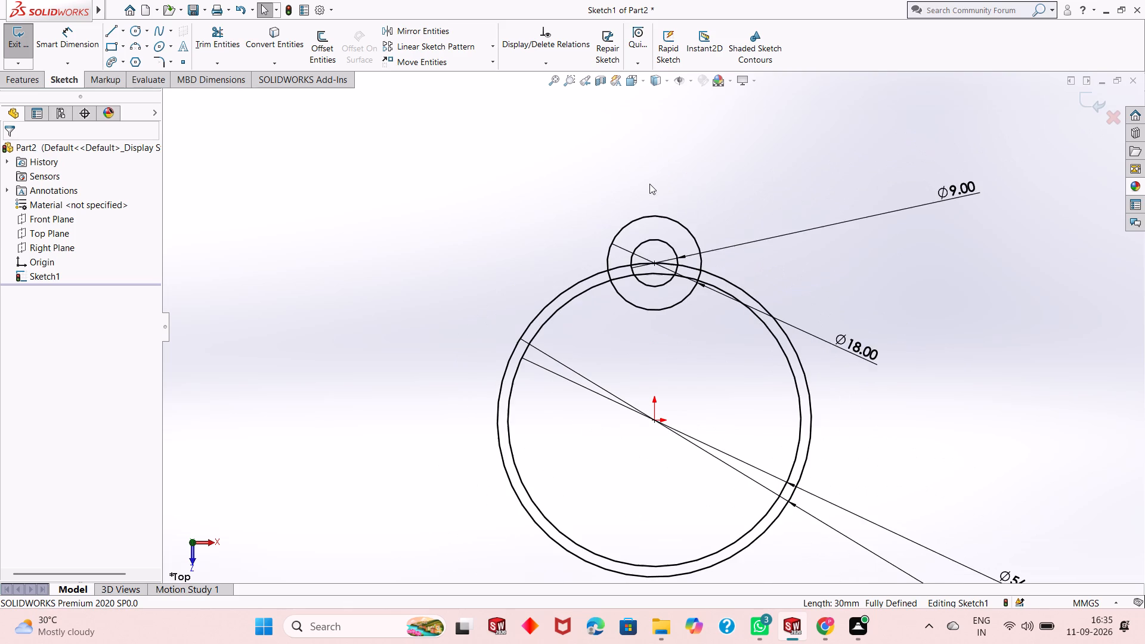
scroll(660, 299, up, 1)
scroll(660, 299, down, 1)
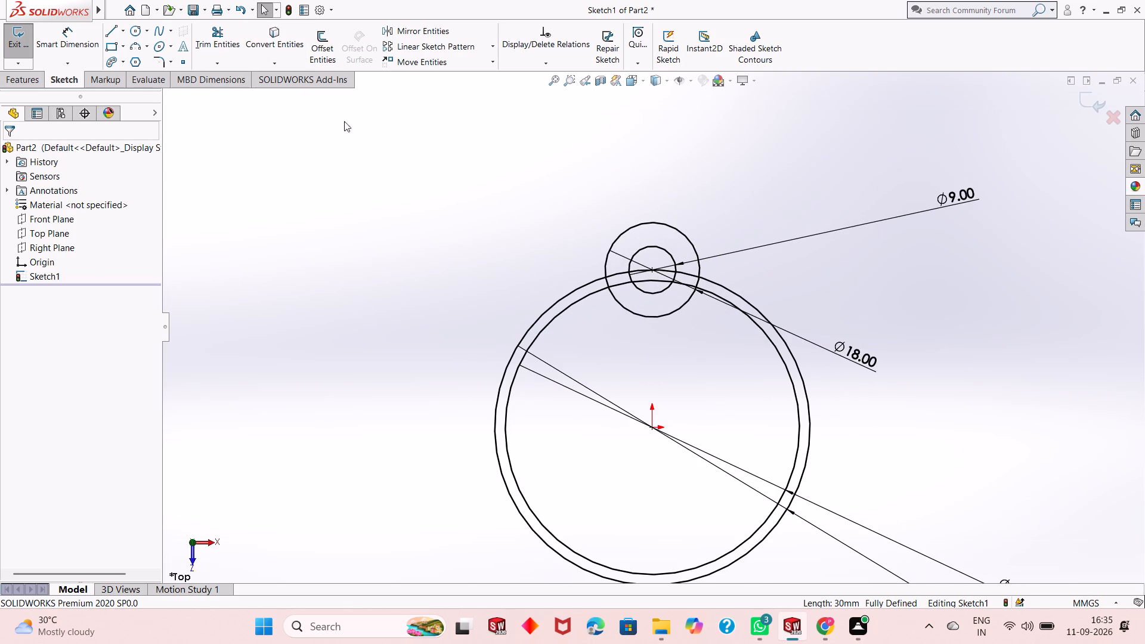
scroll(638, 298, down, 1)
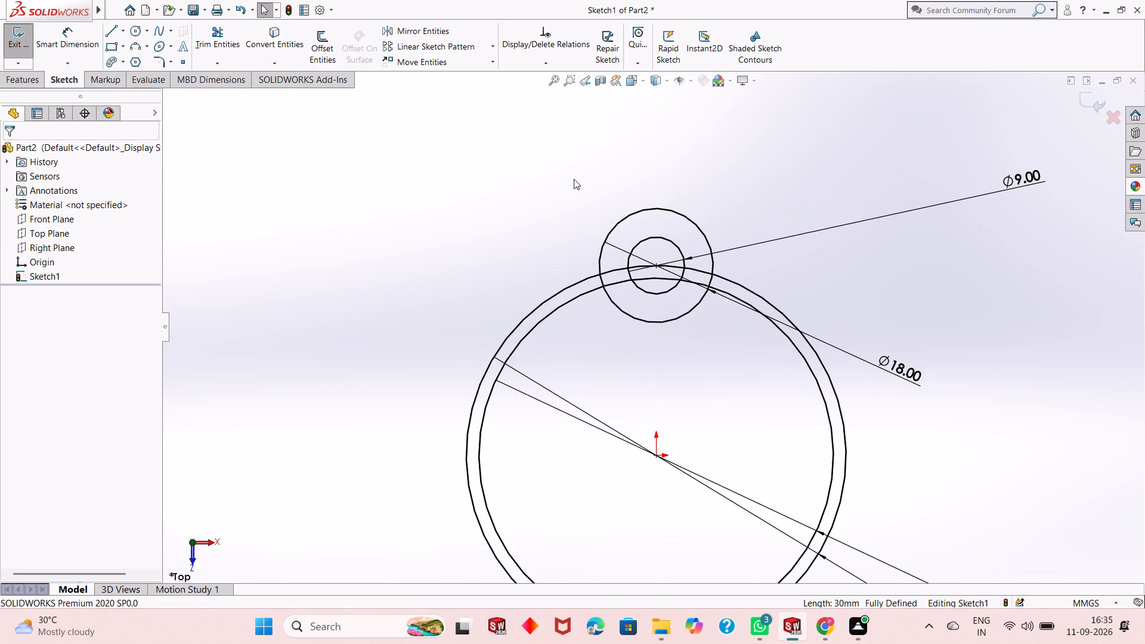
click(216, 49)
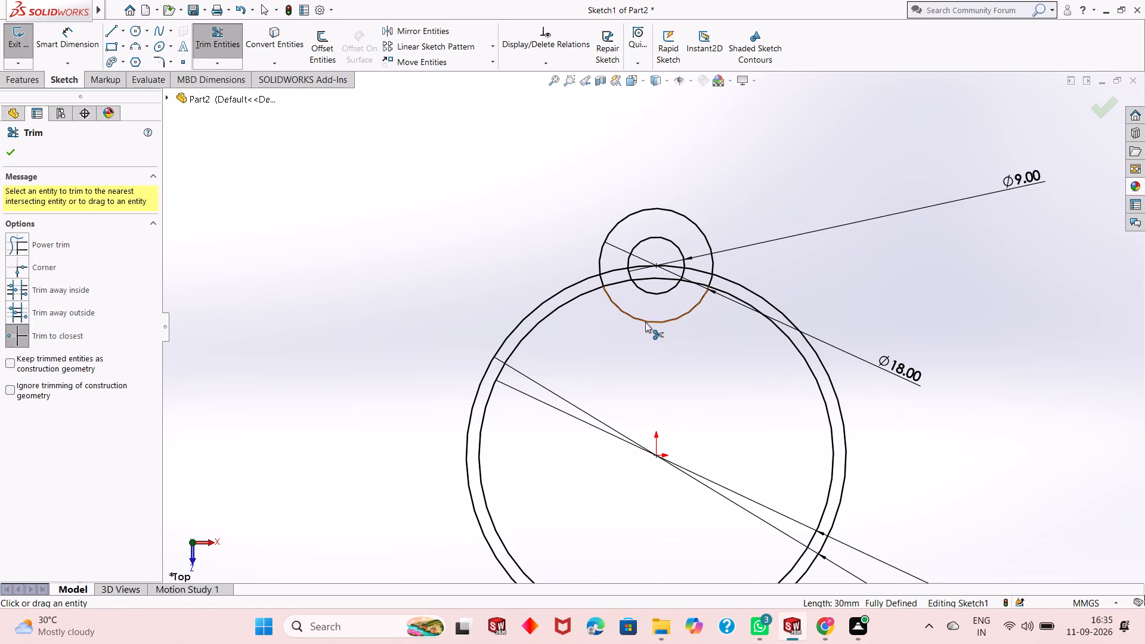
click(645, 323)
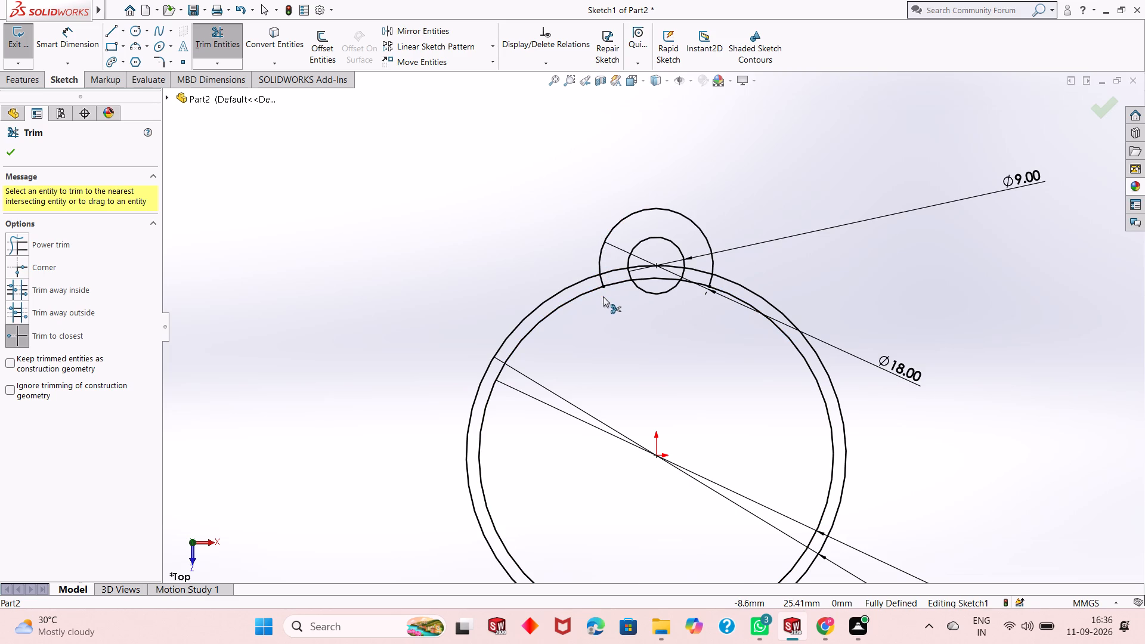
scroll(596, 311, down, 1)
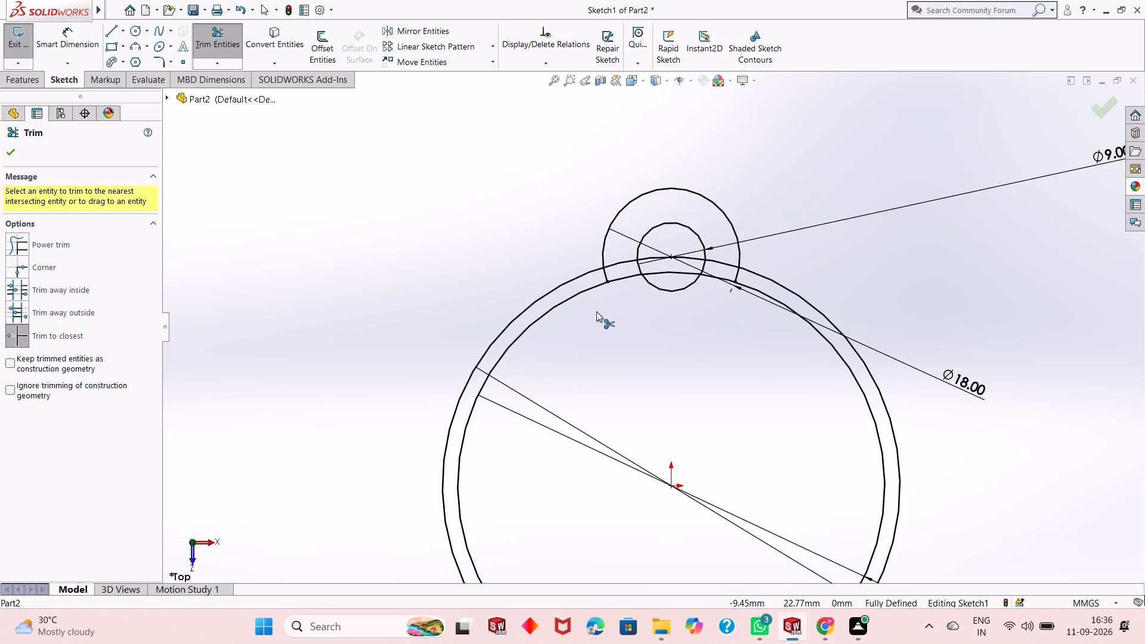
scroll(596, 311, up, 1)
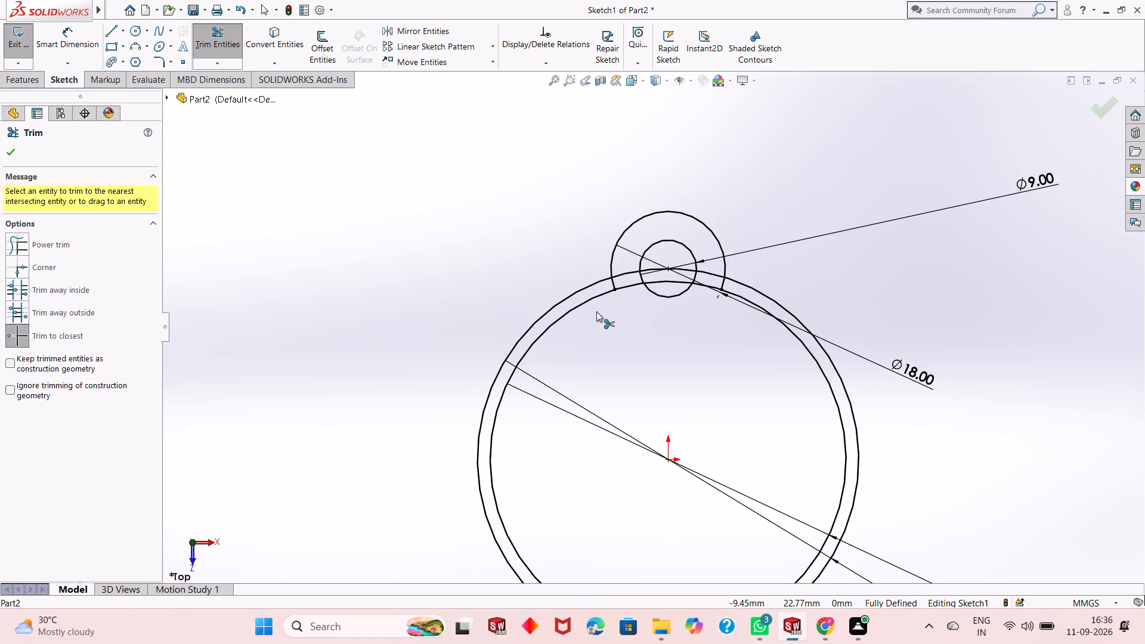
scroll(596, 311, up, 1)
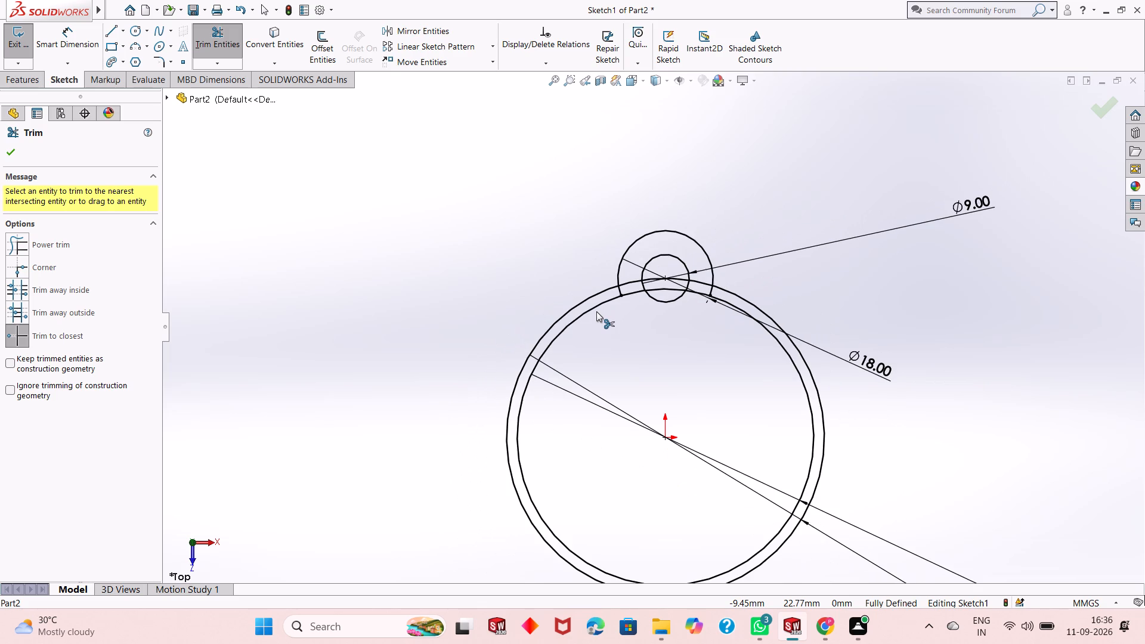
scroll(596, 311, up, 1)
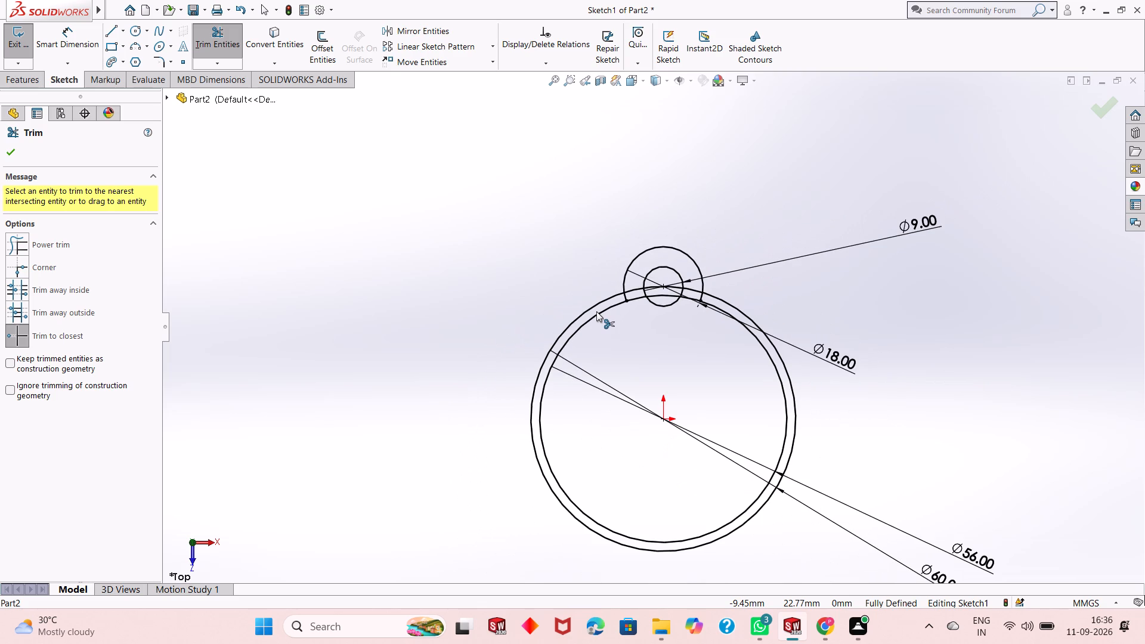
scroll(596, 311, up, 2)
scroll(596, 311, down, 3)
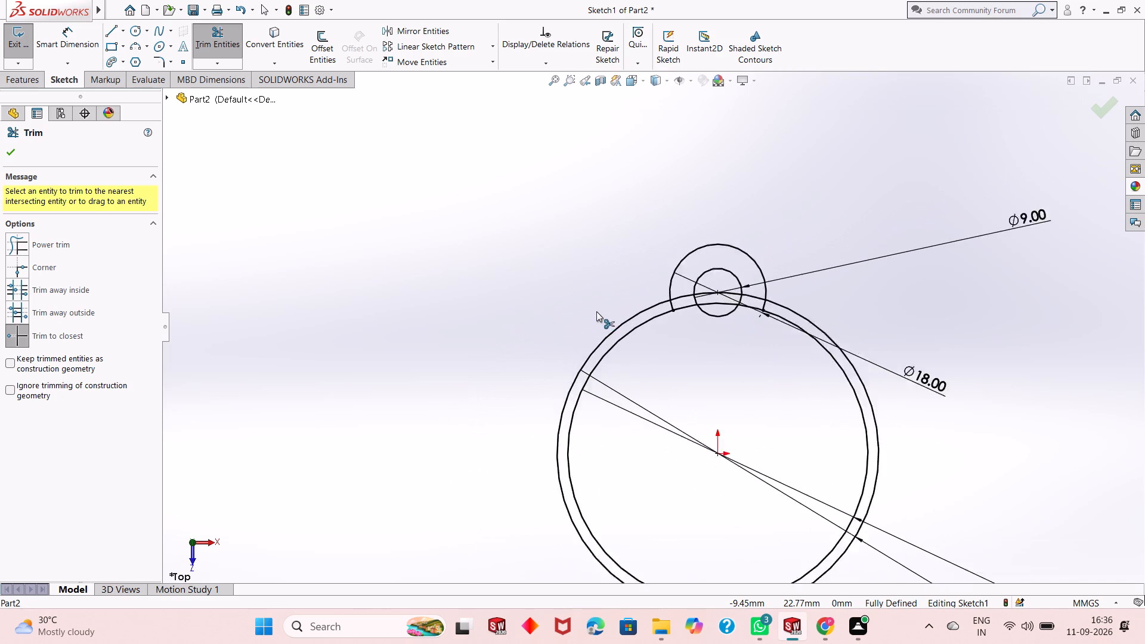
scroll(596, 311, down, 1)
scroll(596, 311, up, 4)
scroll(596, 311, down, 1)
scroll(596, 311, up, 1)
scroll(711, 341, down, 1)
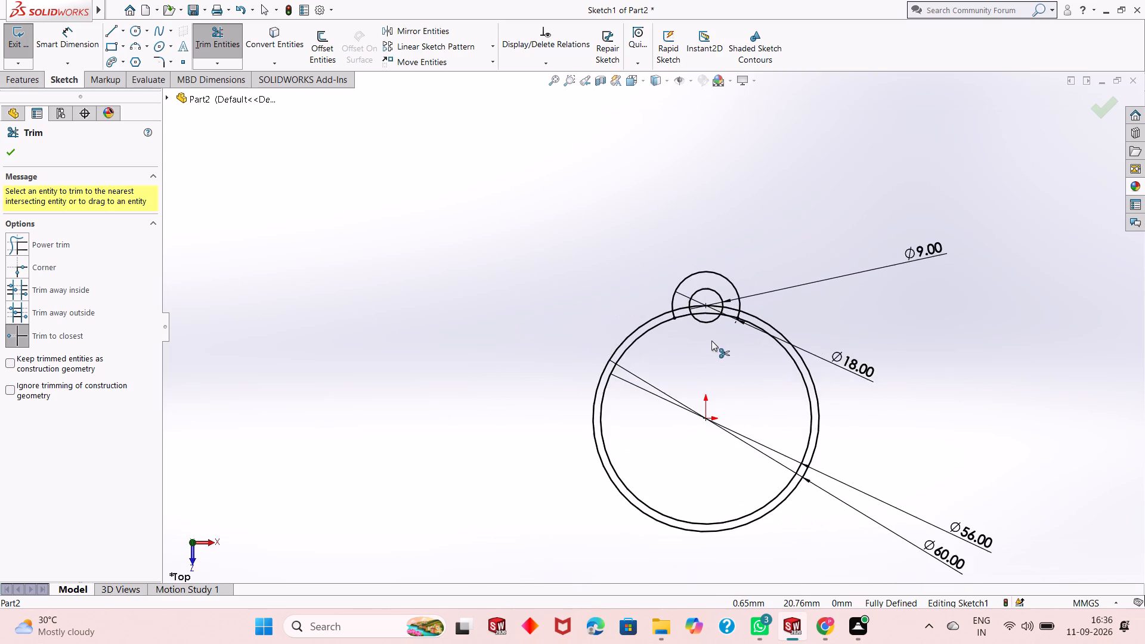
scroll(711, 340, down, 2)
Circular-pattern the trimmed 18 mm arc and the 9 mm circle about the origin, with 4 equally spaced instances over 360 degrees.
key(Escape)
key(Escape)
key(Escape)
key(Escape)
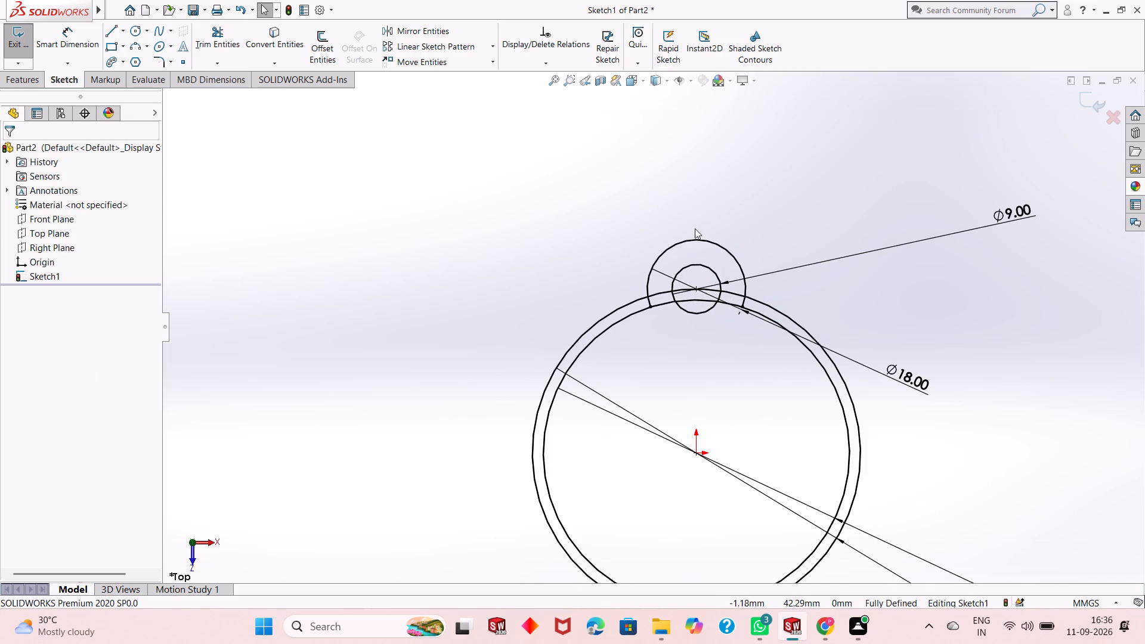
click(698, 243)
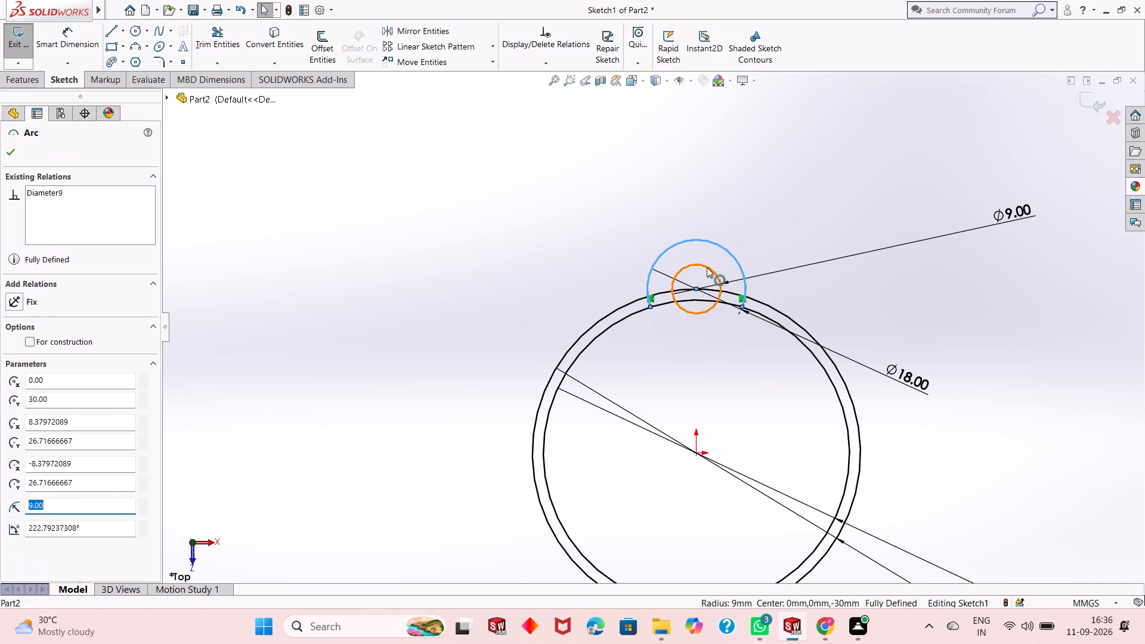
ctrl+click(707, 268)
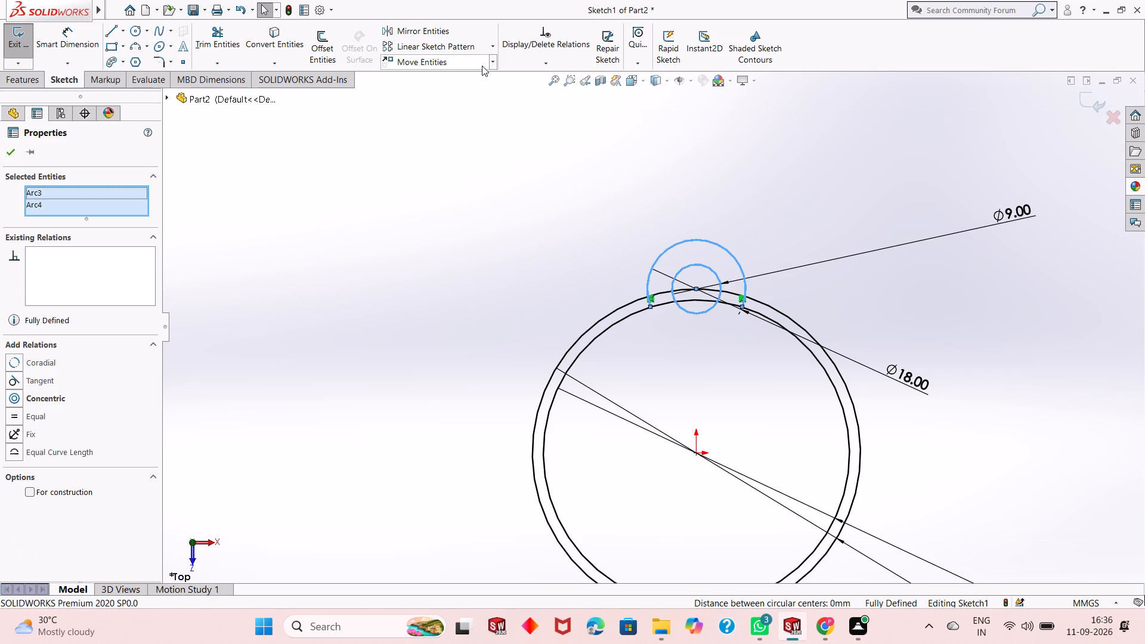
click(496, 48)
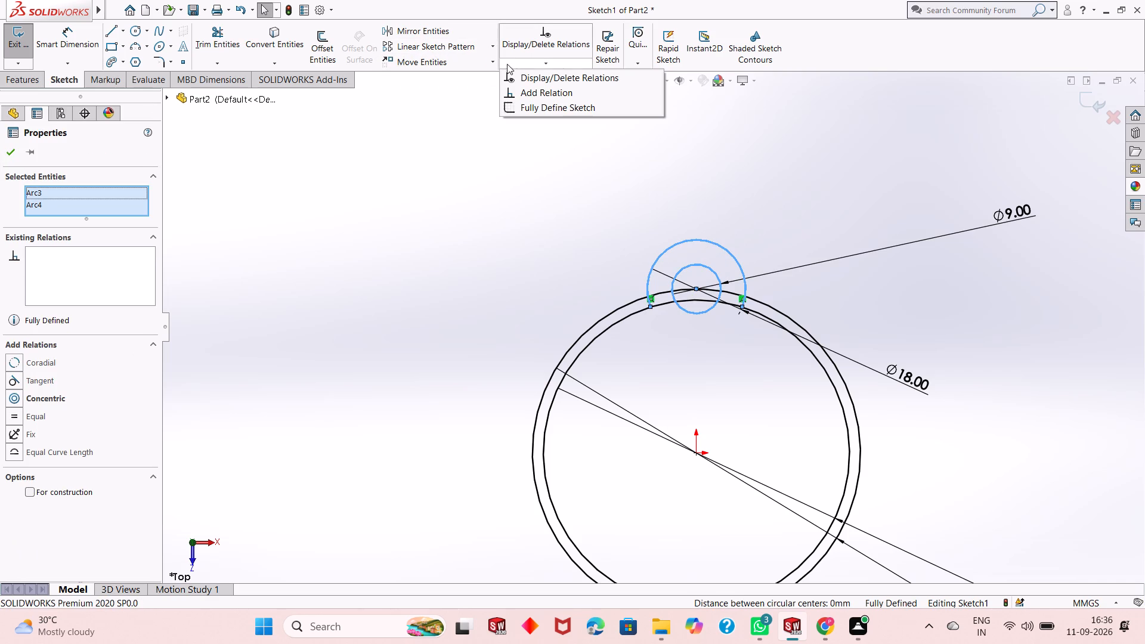
click(496, 45)
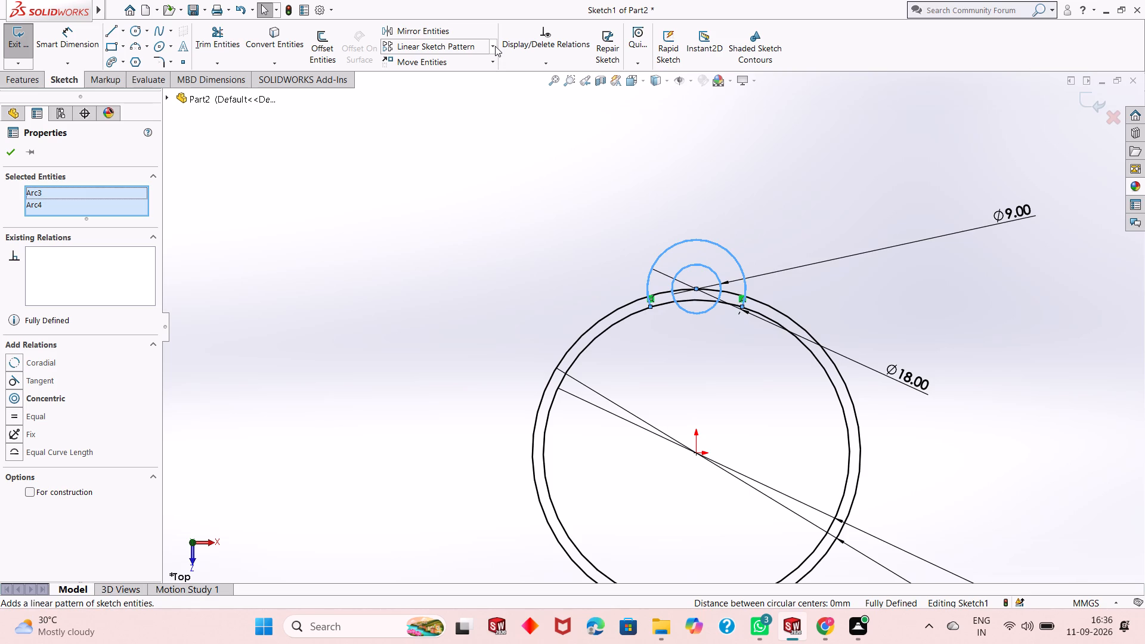
click(495, 46)
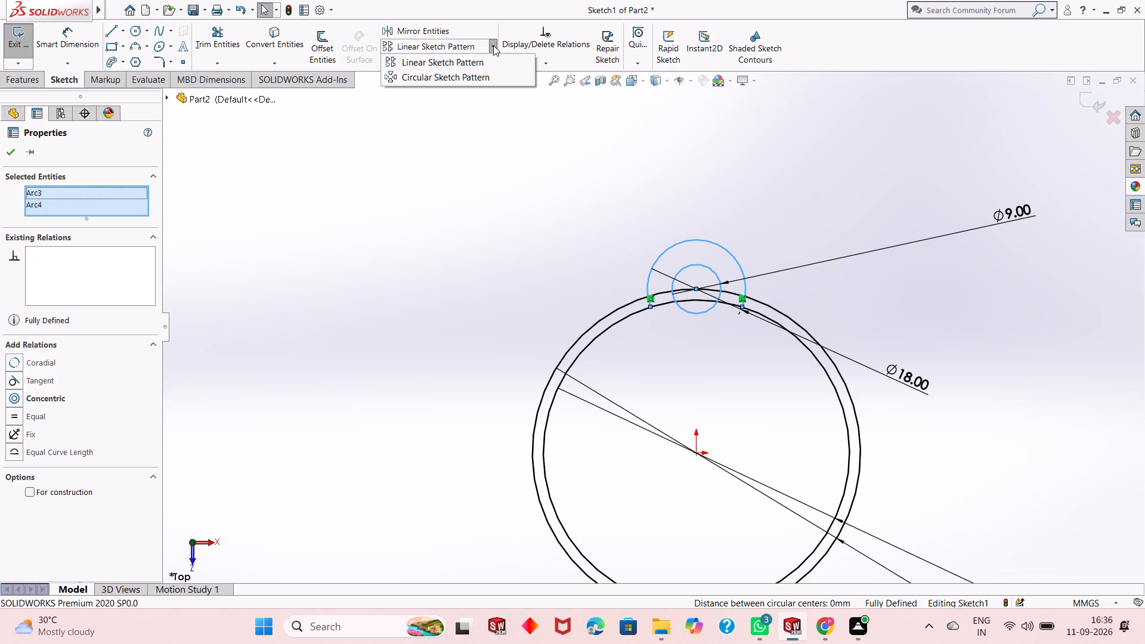
click(493, 45)
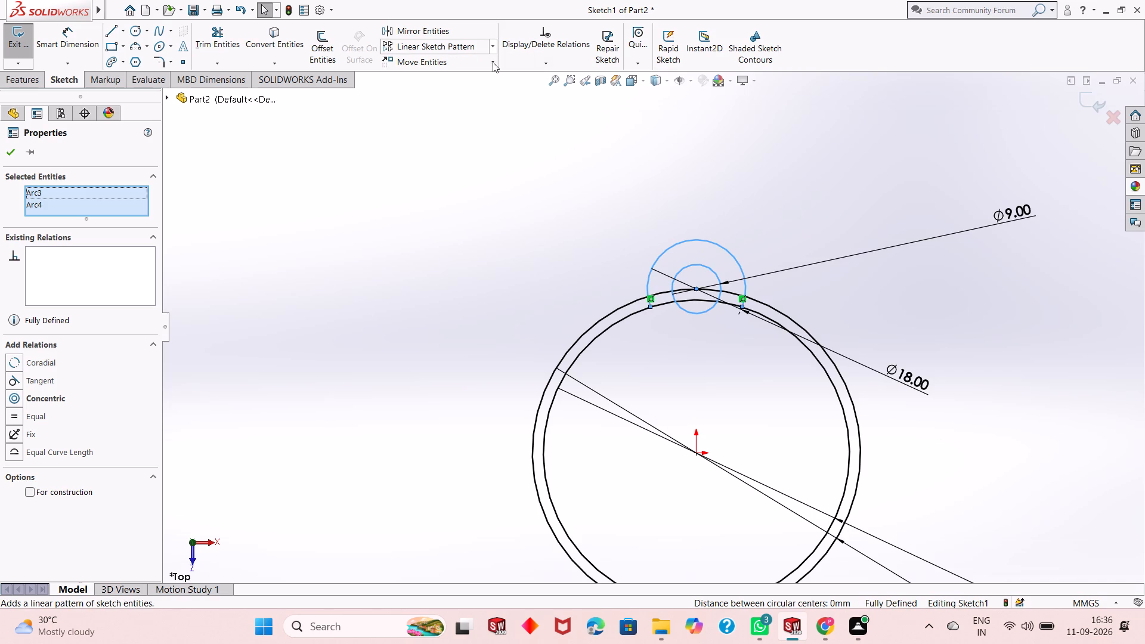
click(493, 47)
click(490, 73)
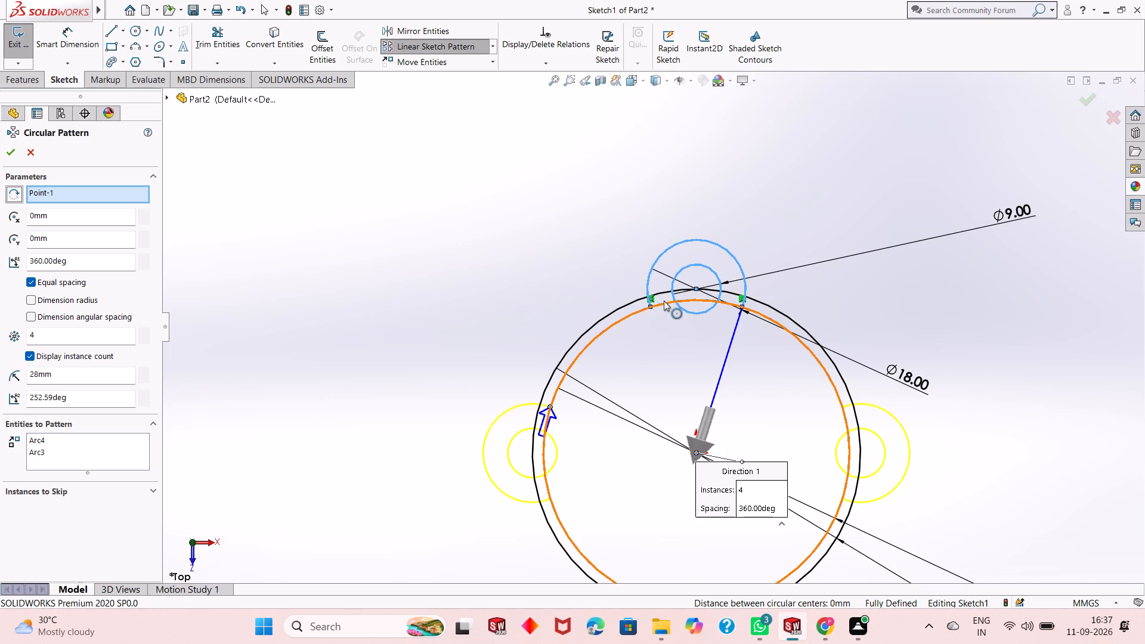
scroll(707, 272, down, 1)
scroll(704, 311, up, 6)
scroll(704, 400, down, 2)
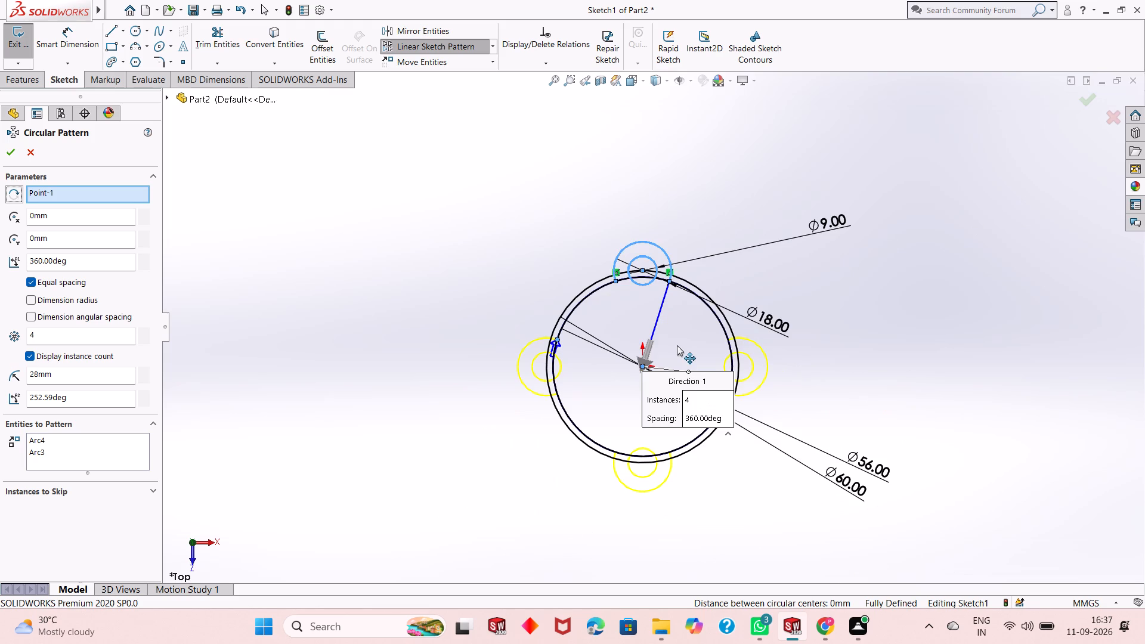
scroll(595, 351, up, 1)
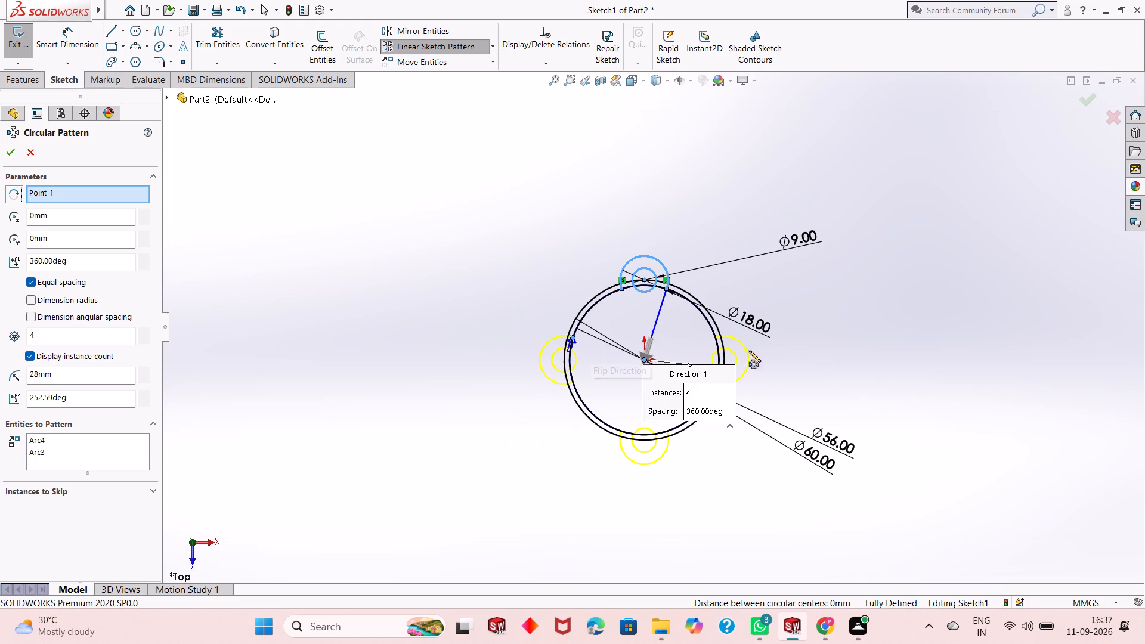
scroll(742, 365, down, 2)
scroll(471, 343, down, 1)
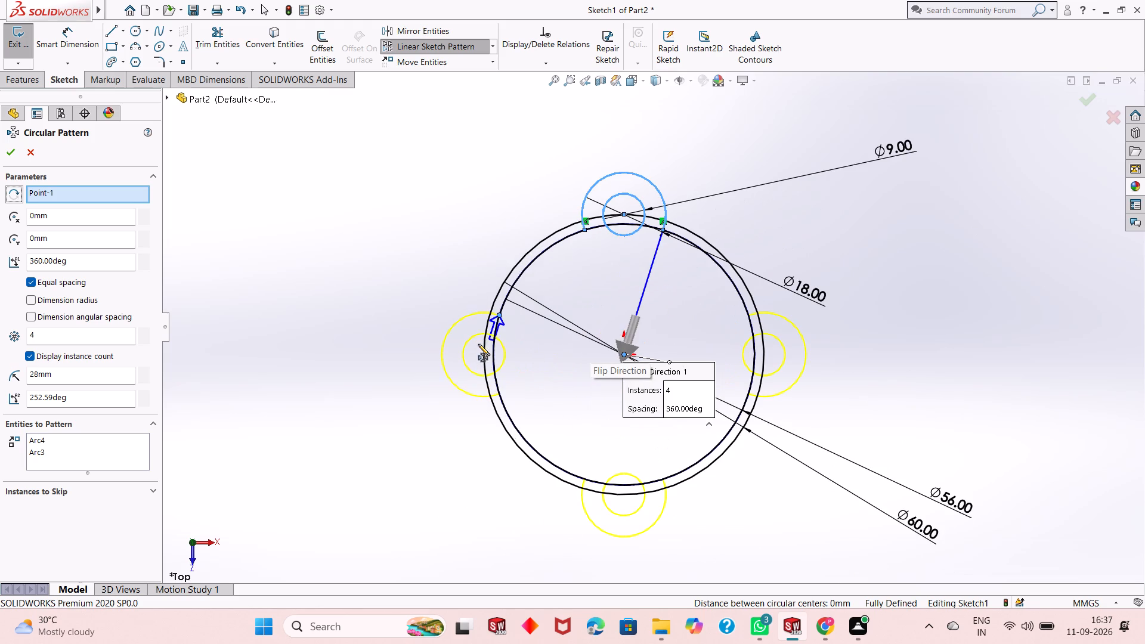
click(18, 153)
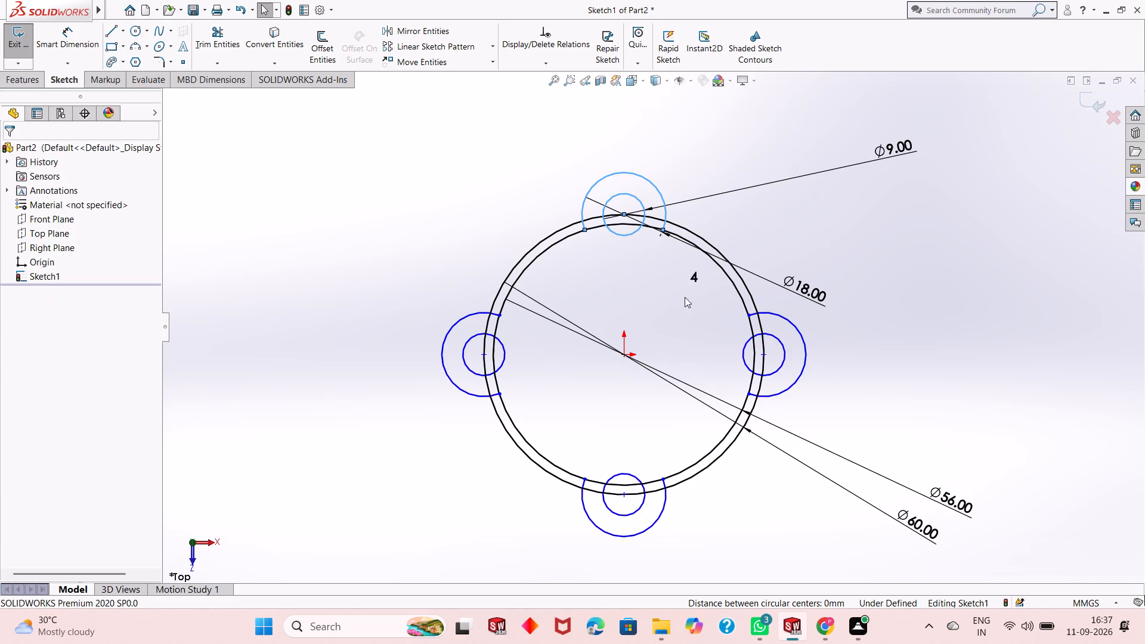
key(Escape)
key(Escape)
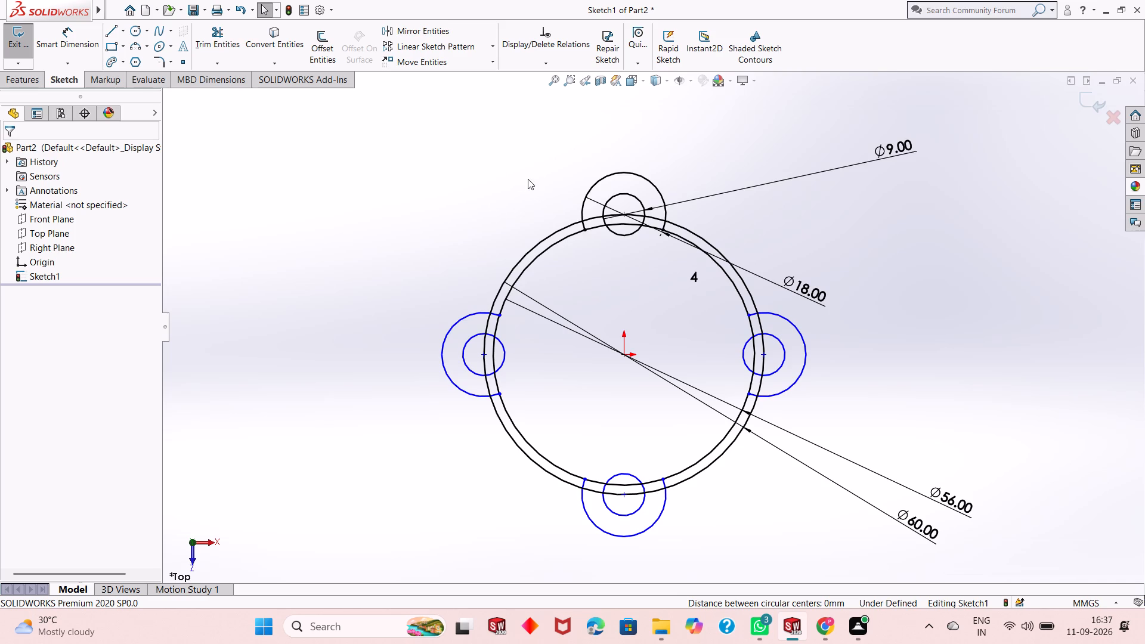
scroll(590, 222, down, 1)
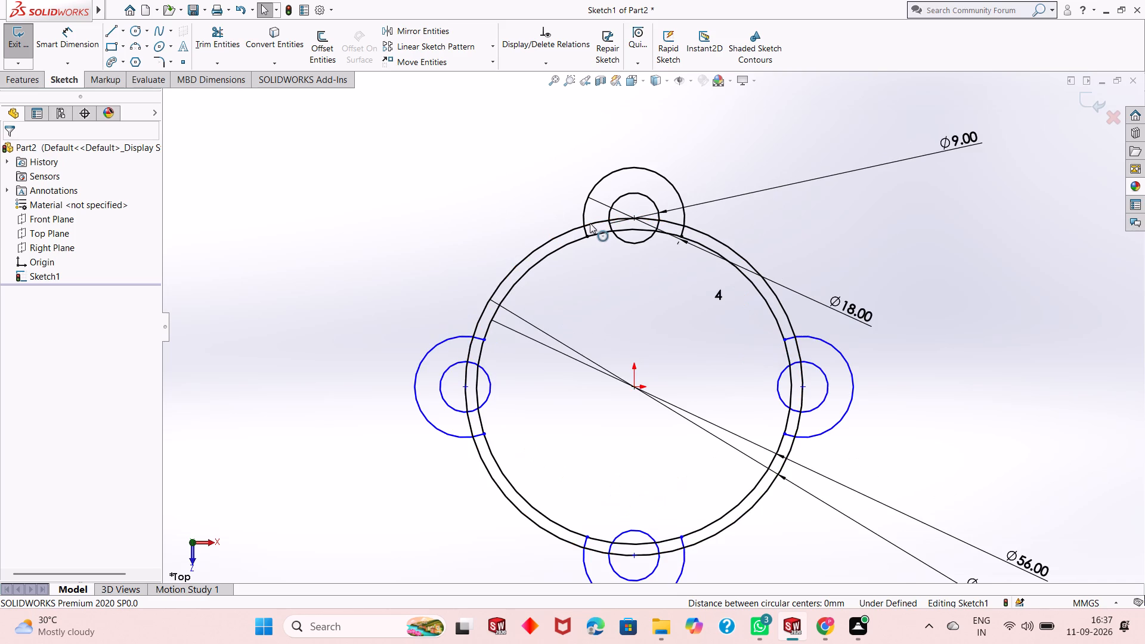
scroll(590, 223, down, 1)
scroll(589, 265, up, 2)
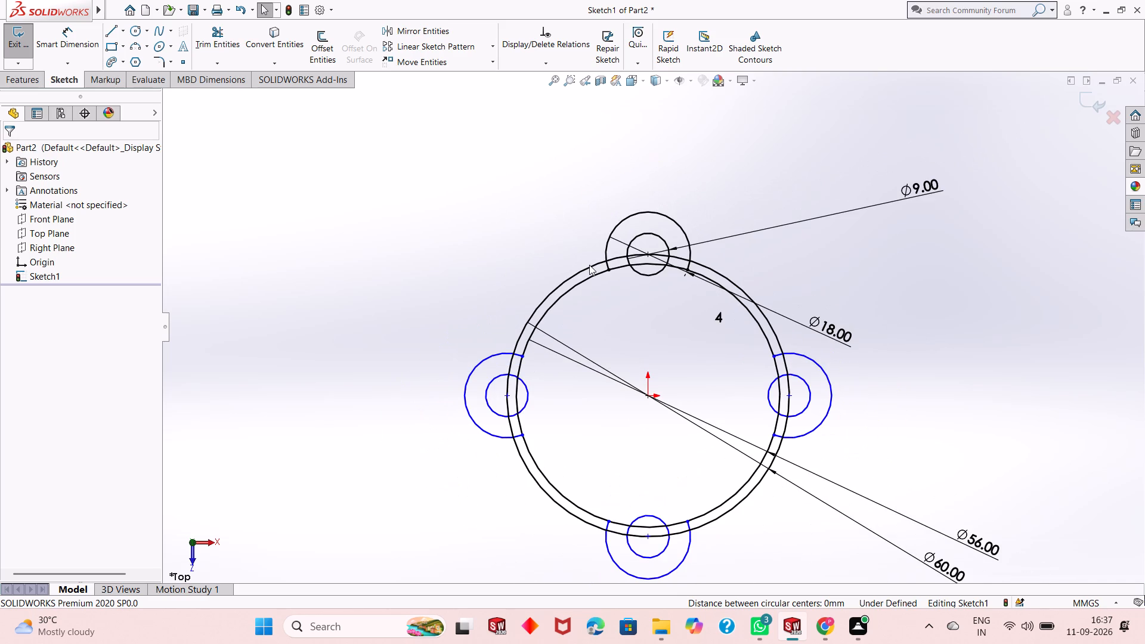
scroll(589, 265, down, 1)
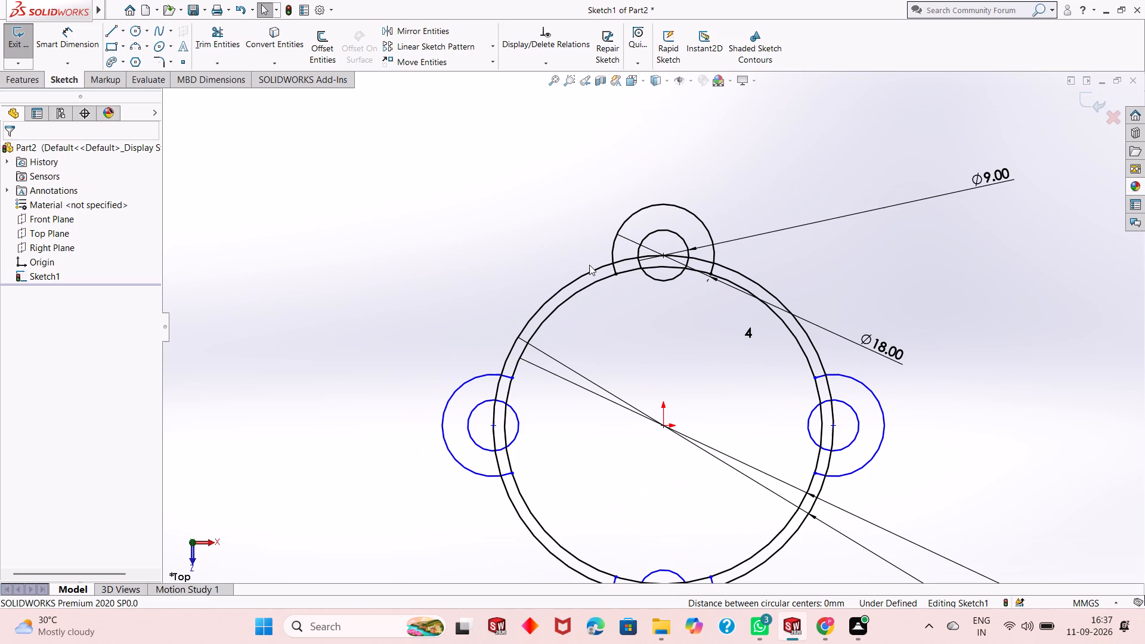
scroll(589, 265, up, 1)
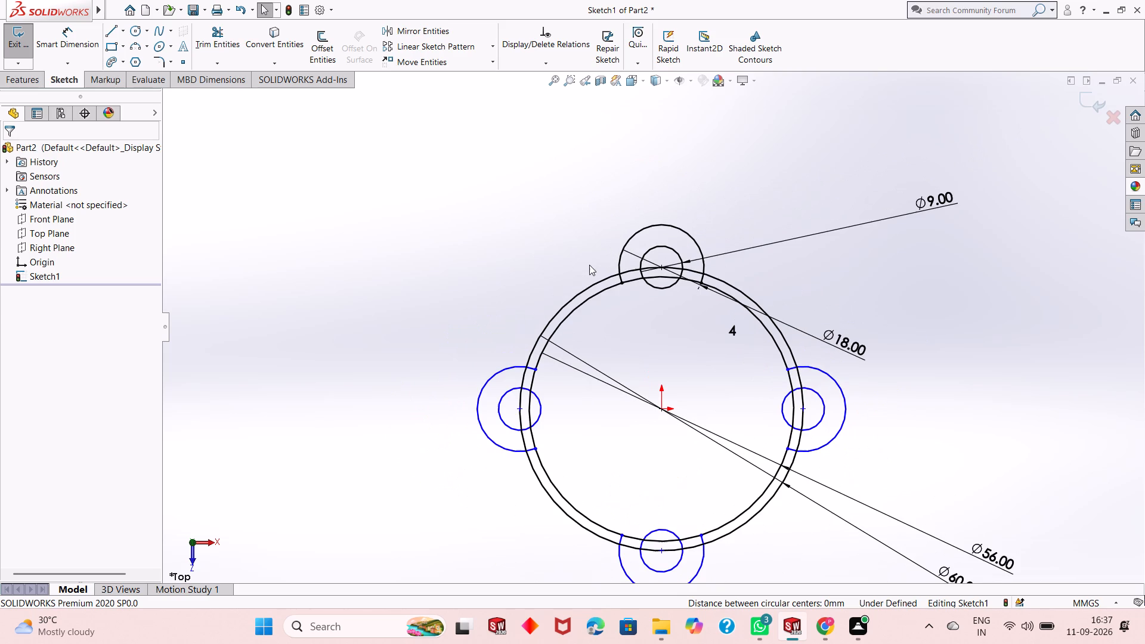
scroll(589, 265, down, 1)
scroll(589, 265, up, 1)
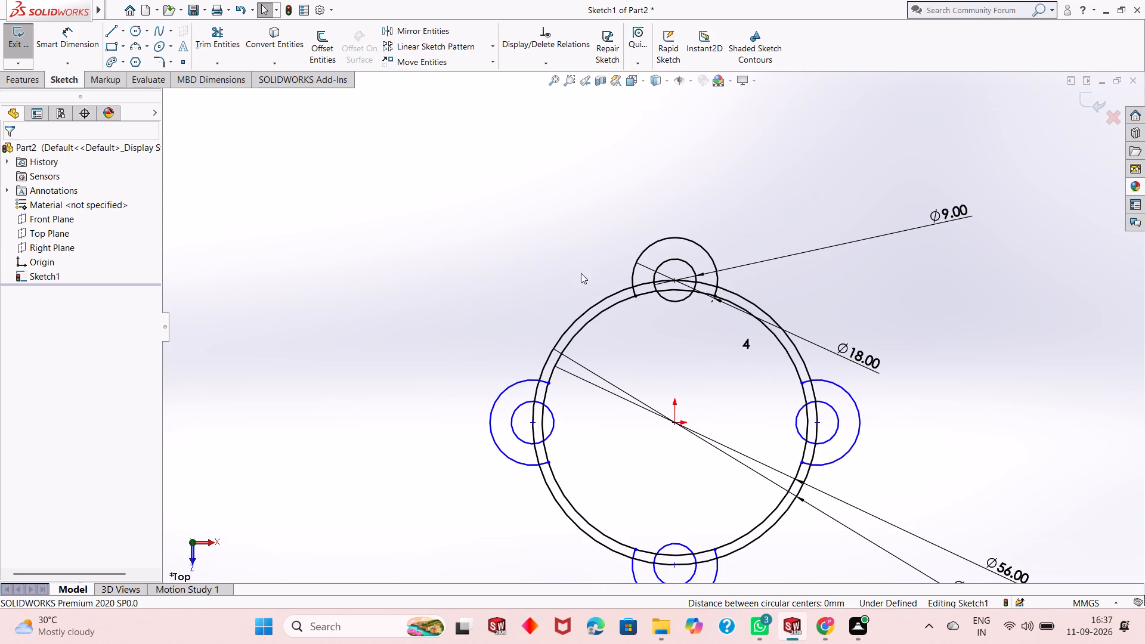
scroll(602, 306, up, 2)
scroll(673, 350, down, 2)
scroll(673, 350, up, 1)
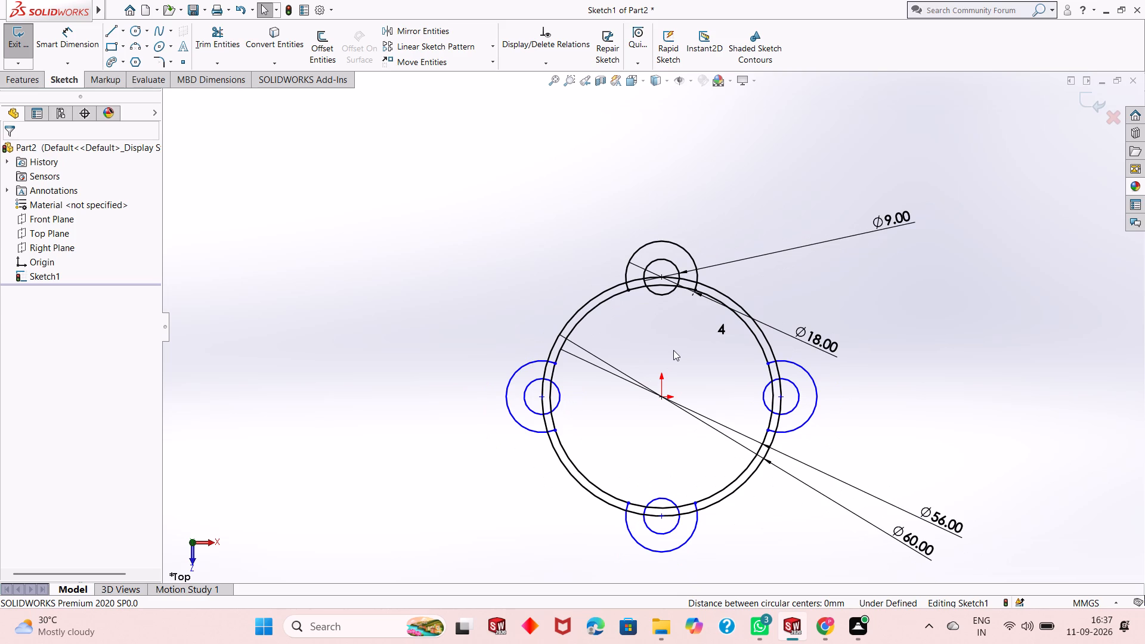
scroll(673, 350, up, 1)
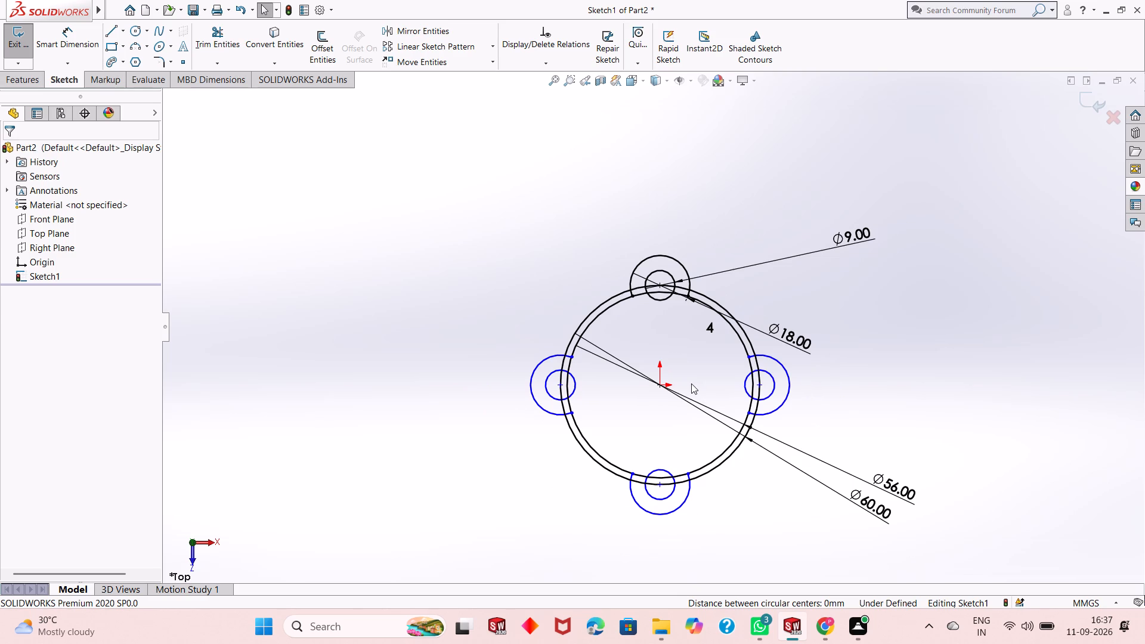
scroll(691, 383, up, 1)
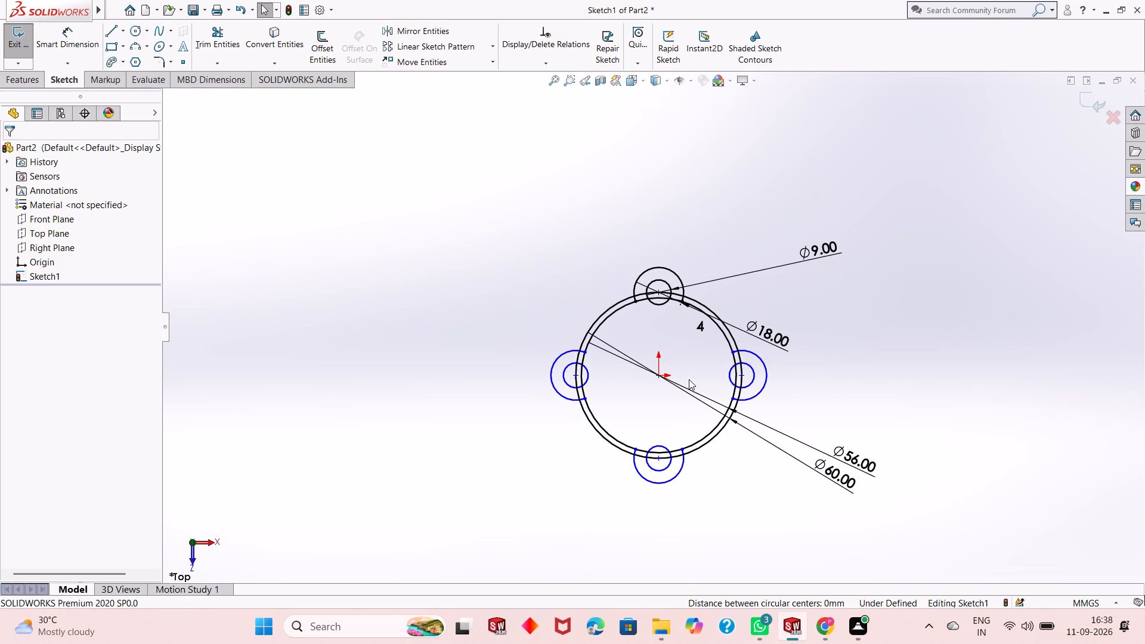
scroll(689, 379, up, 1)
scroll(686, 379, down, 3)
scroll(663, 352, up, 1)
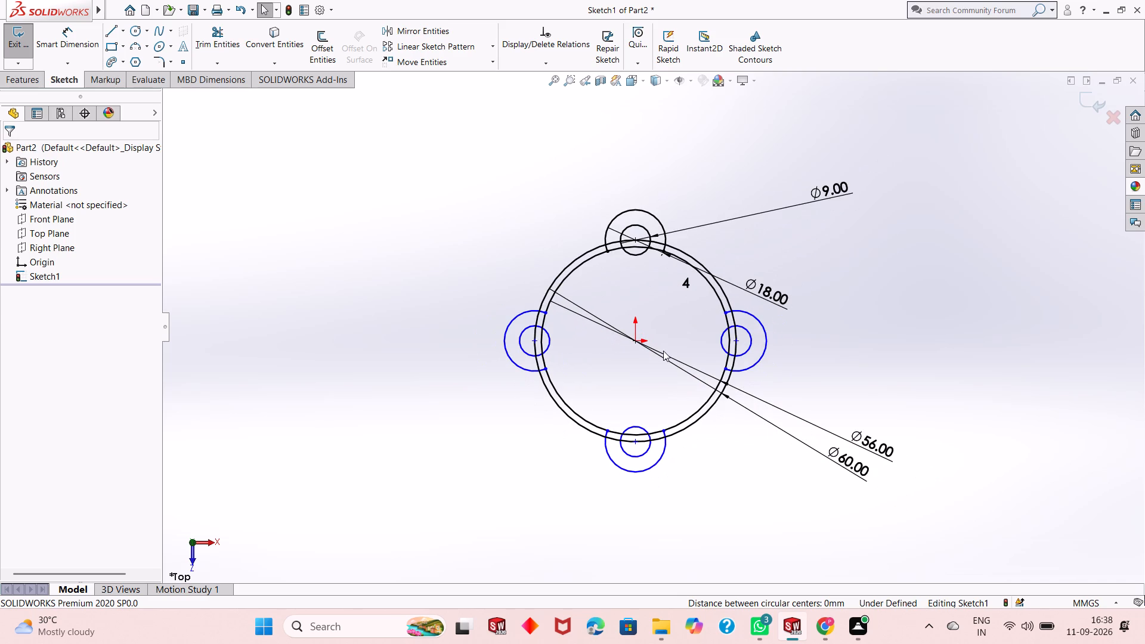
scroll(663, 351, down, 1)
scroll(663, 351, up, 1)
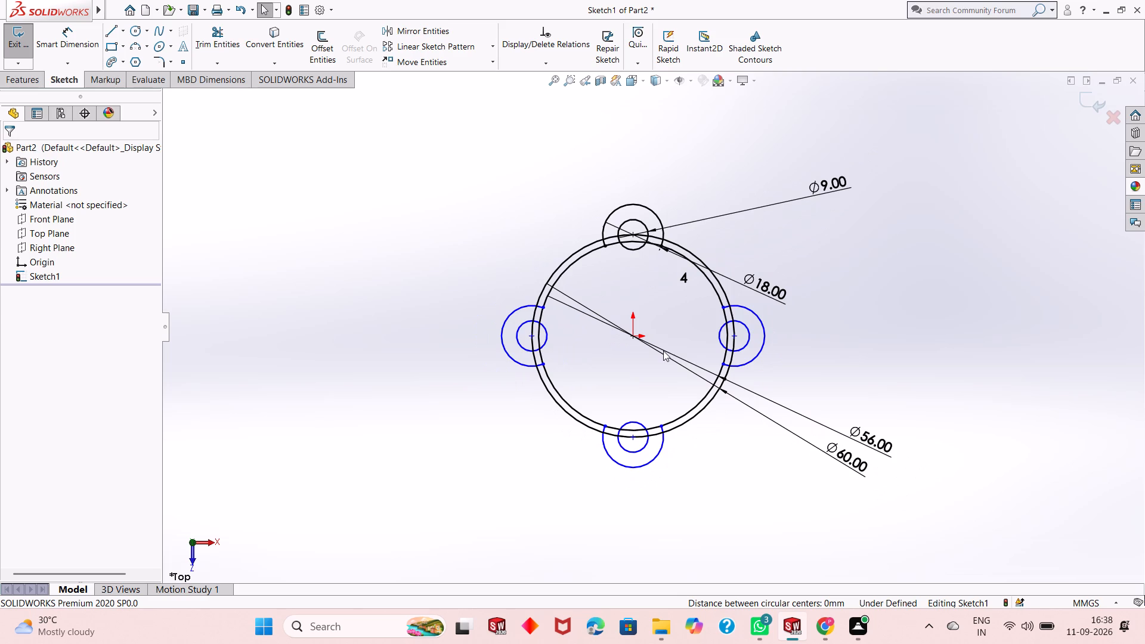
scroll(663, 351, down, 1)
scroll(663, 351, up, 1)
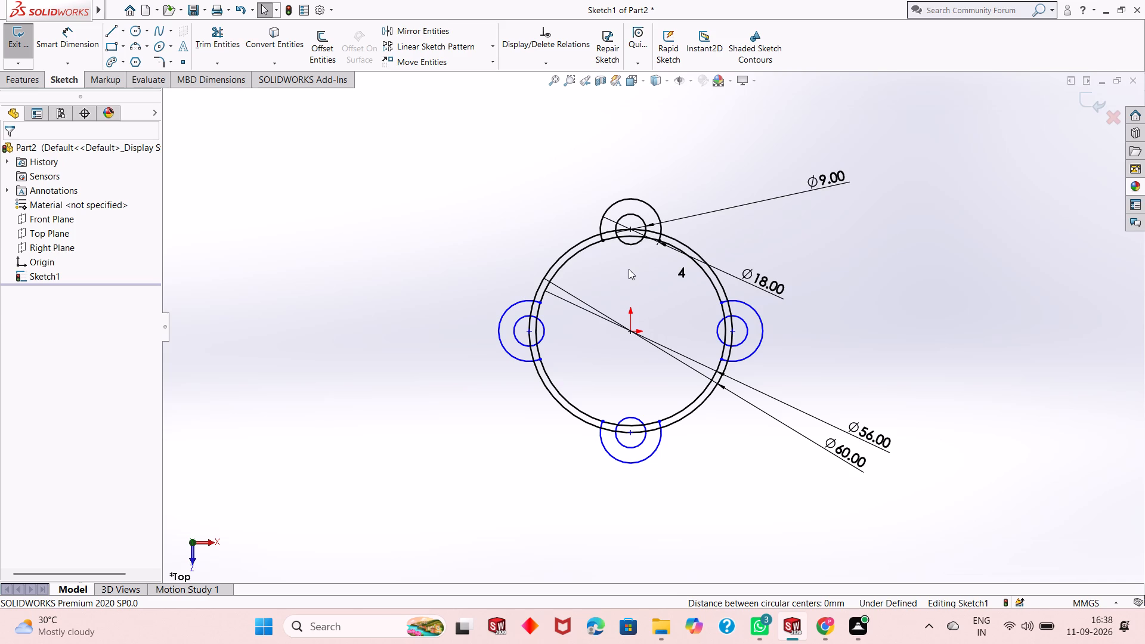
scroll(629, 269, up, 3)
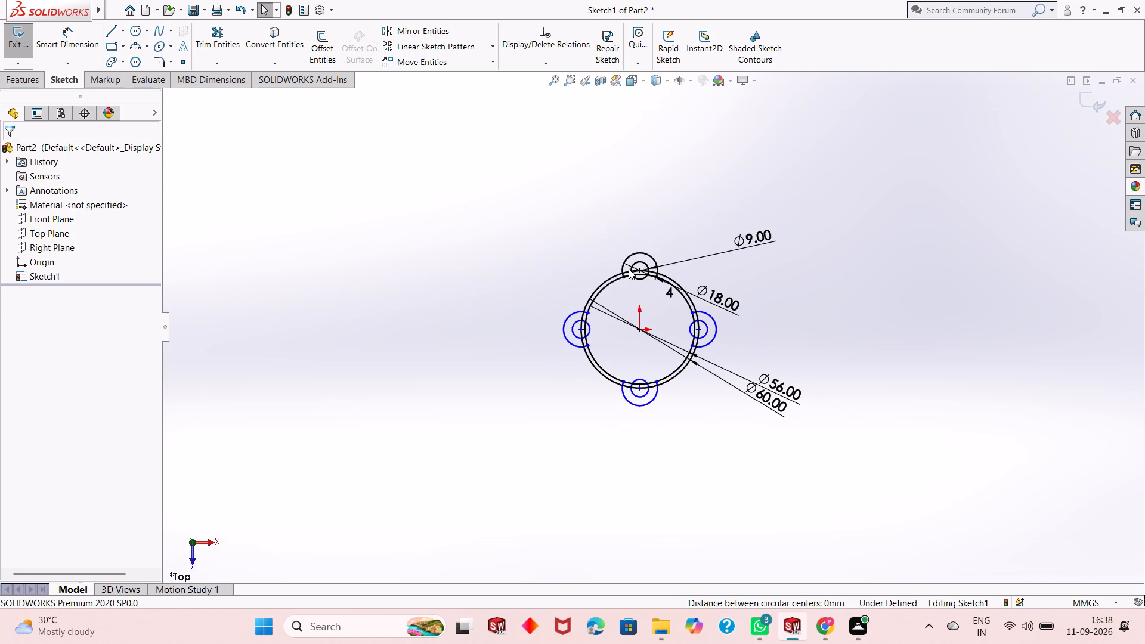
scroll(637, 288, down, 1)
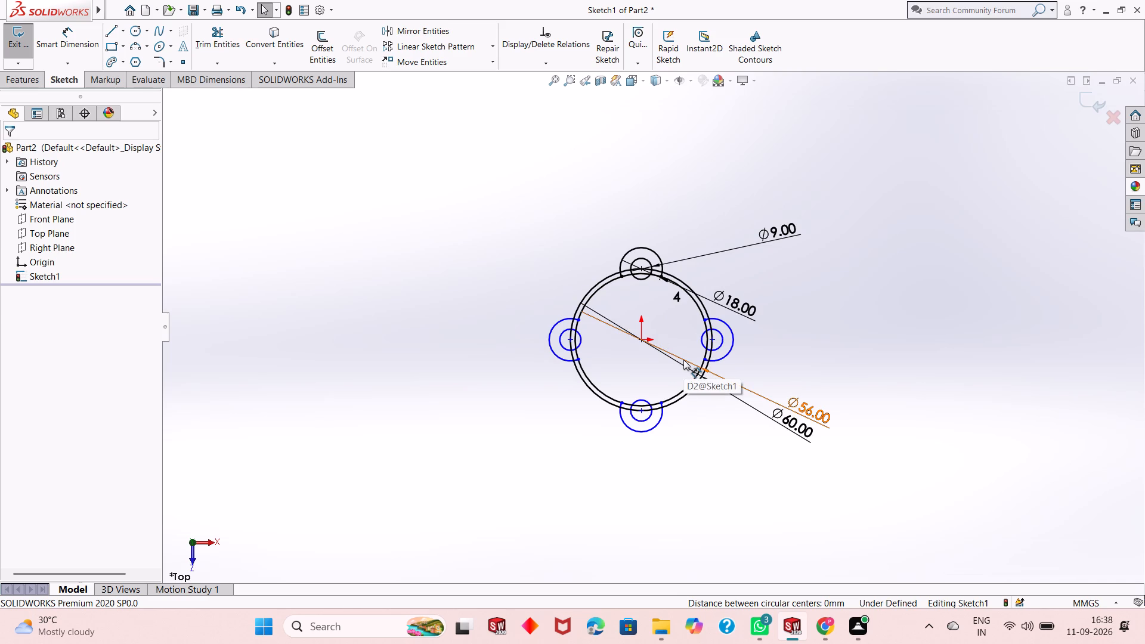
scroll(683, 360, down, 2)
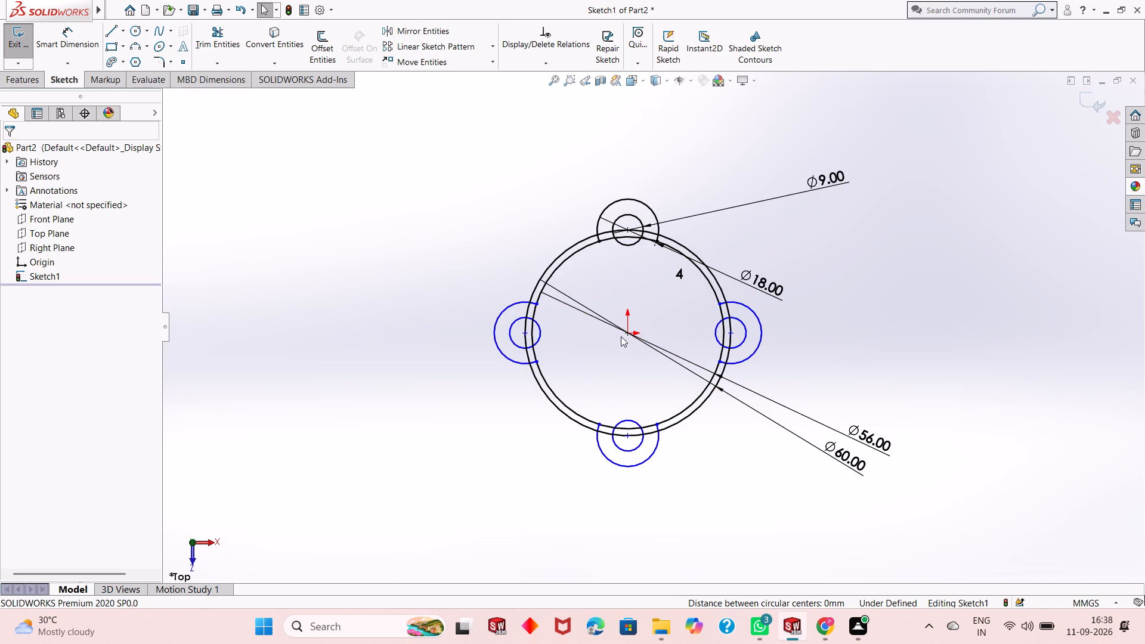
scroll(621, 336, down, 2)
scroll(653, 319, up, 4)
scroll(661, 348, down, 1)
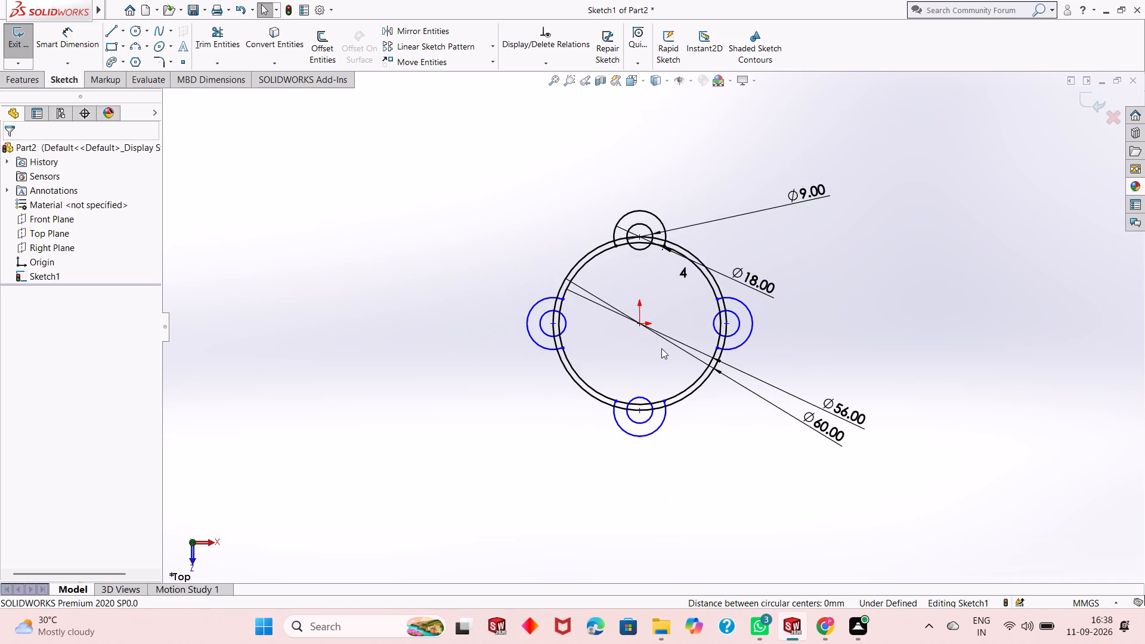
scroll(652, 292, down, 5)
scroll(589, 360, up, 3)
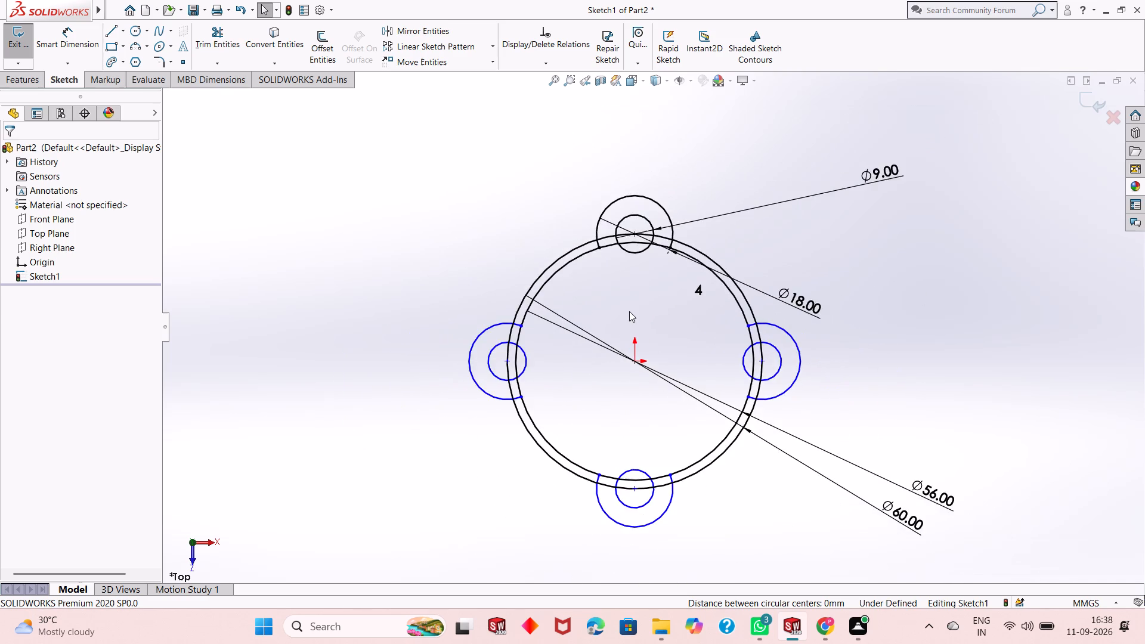
Delete the 60 mm circle from the sketch, including its associated dimension.
scroll(629, 311, down, 2)
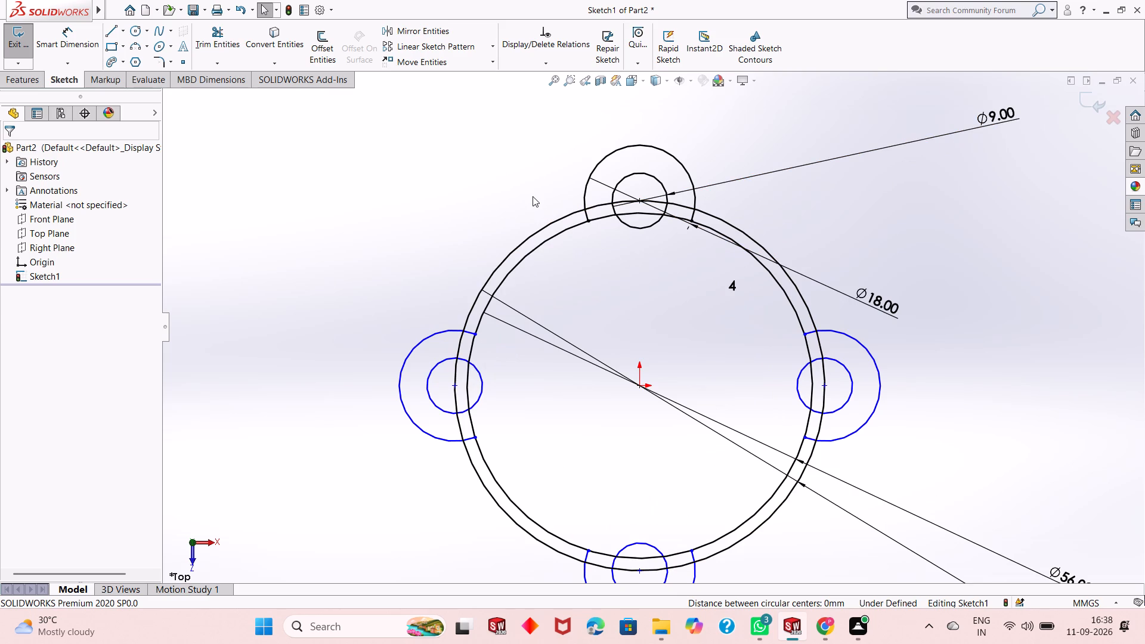
click(711, 218)
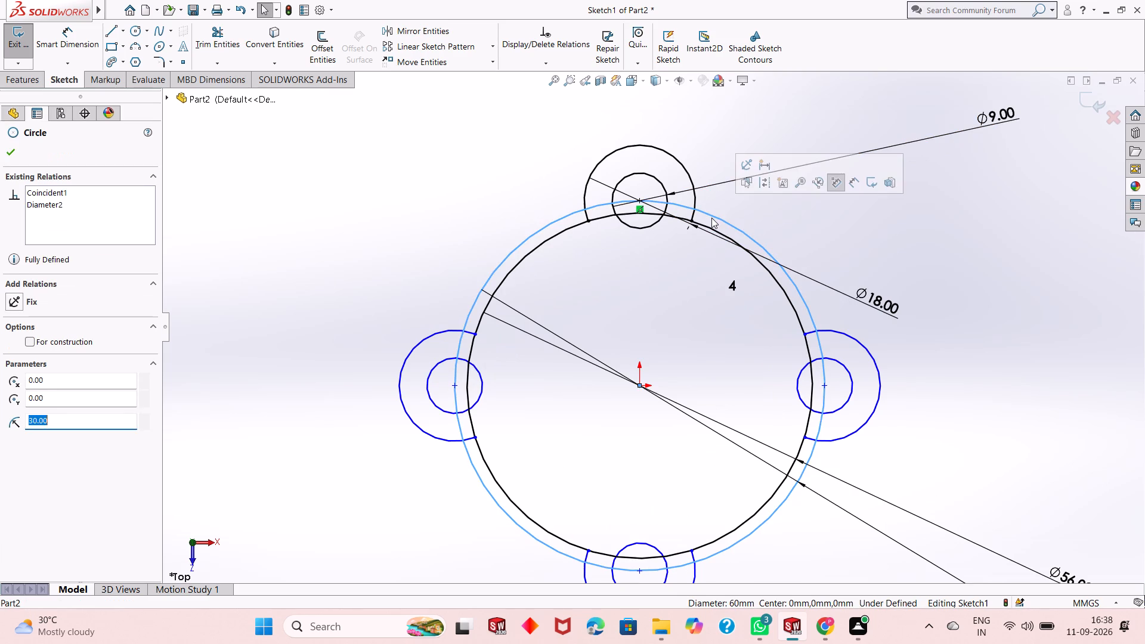
key(Delete)
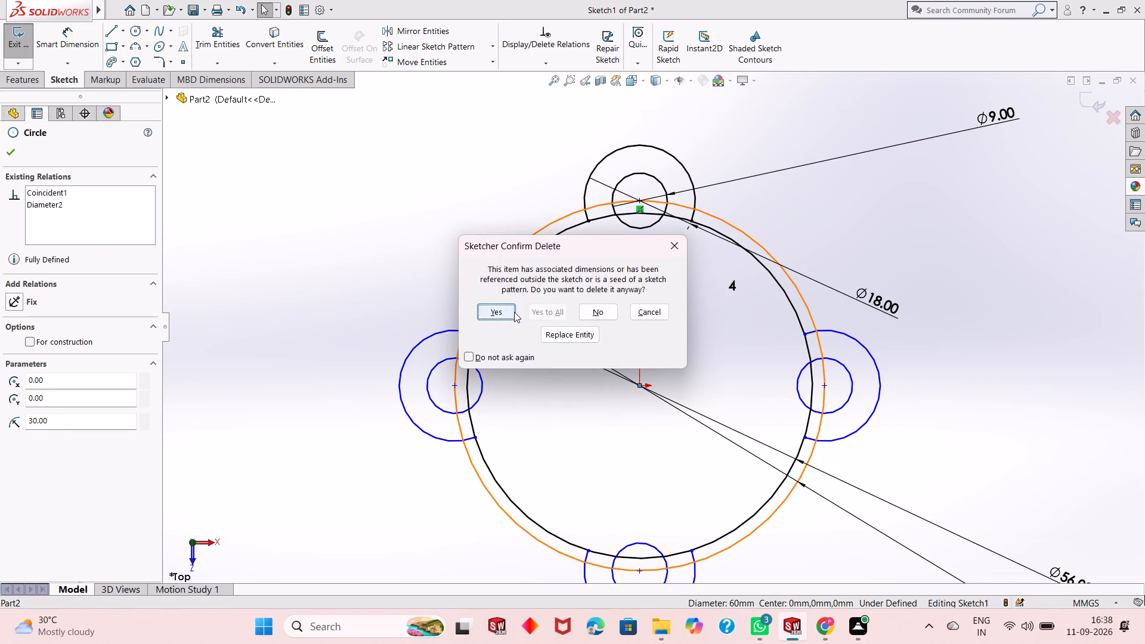
click(514, 312)
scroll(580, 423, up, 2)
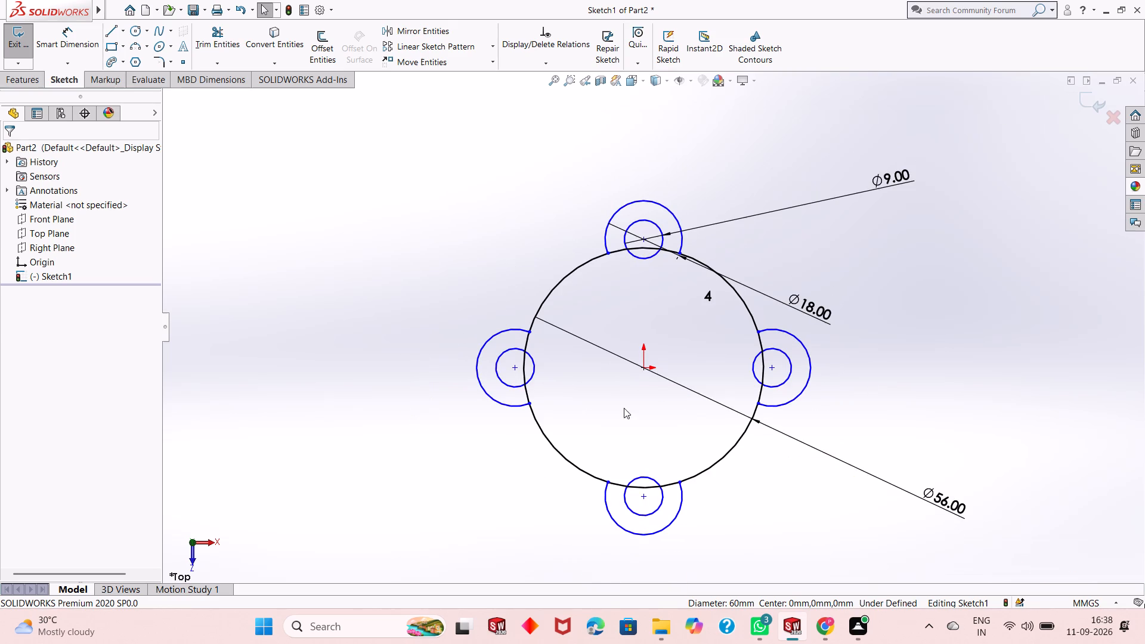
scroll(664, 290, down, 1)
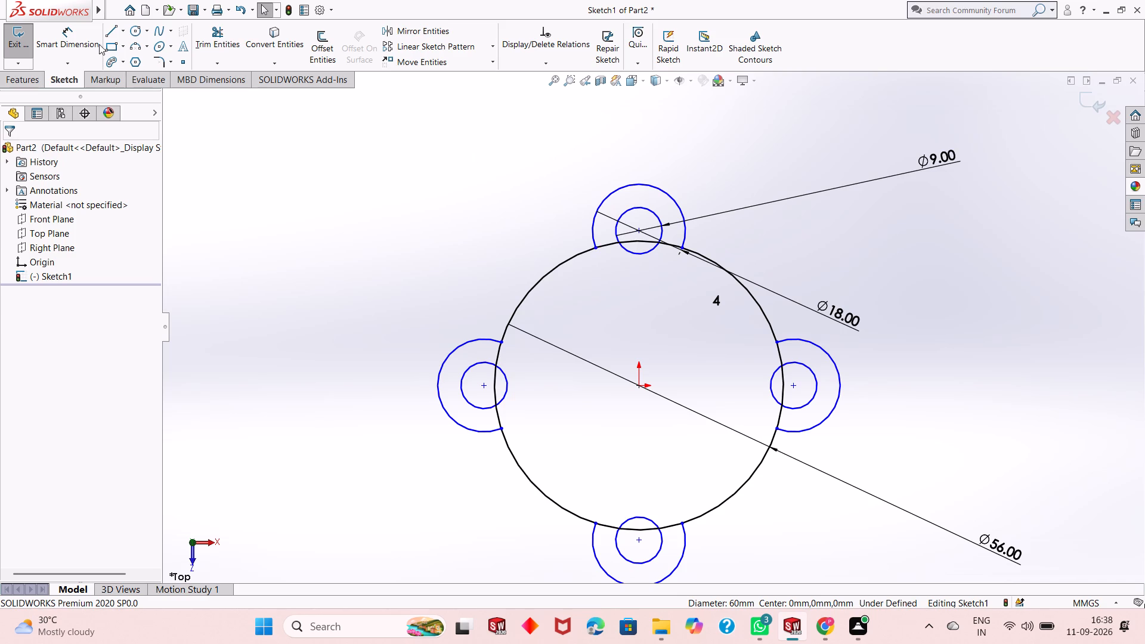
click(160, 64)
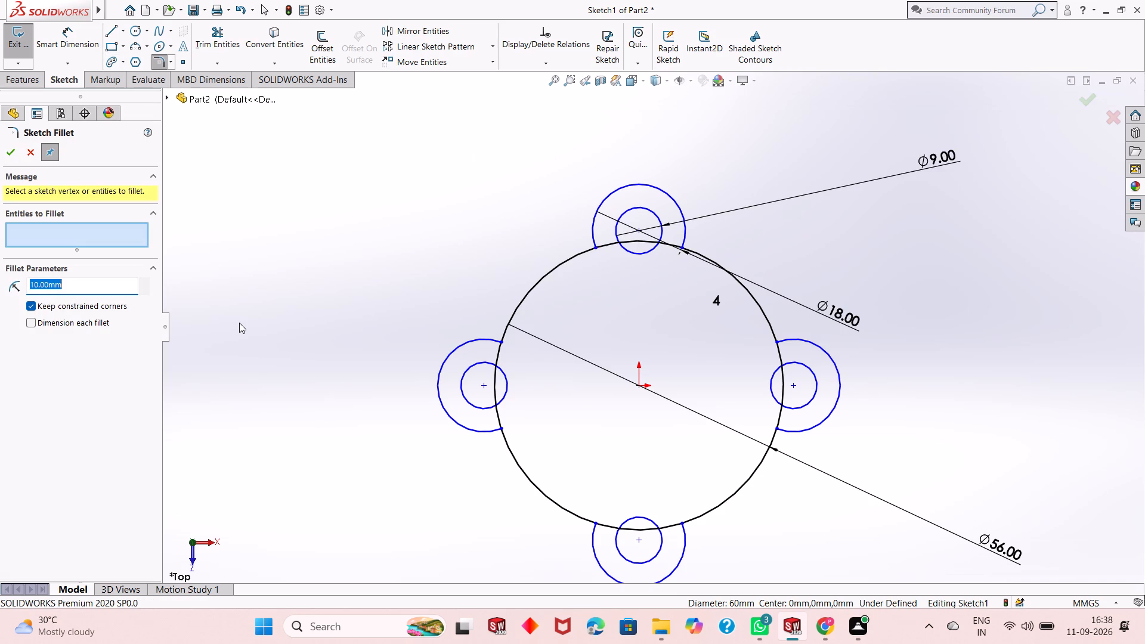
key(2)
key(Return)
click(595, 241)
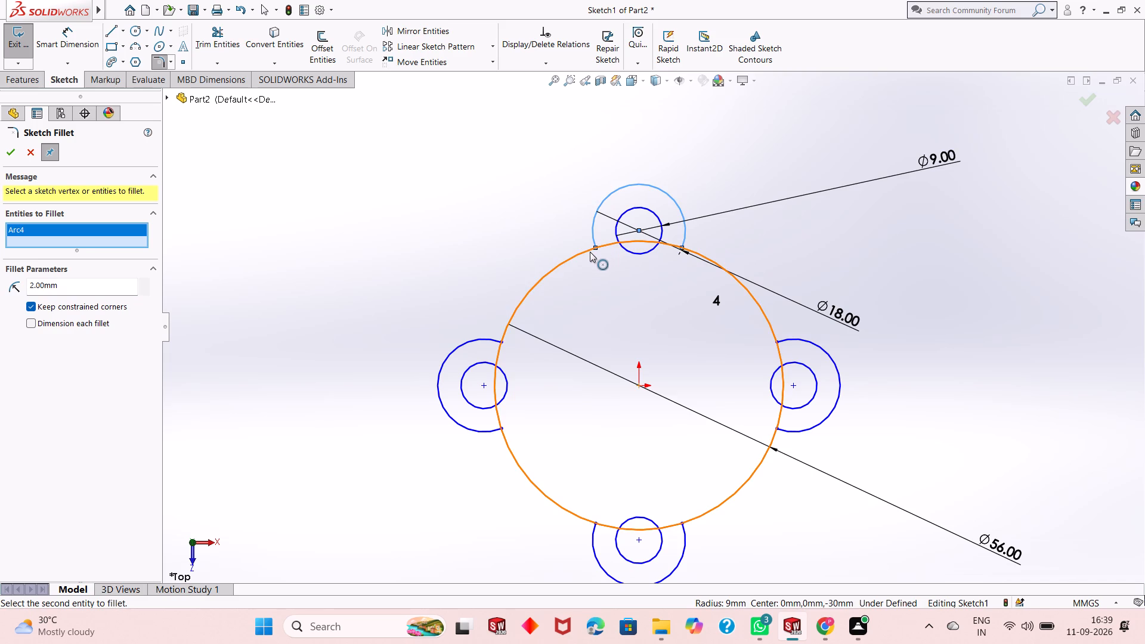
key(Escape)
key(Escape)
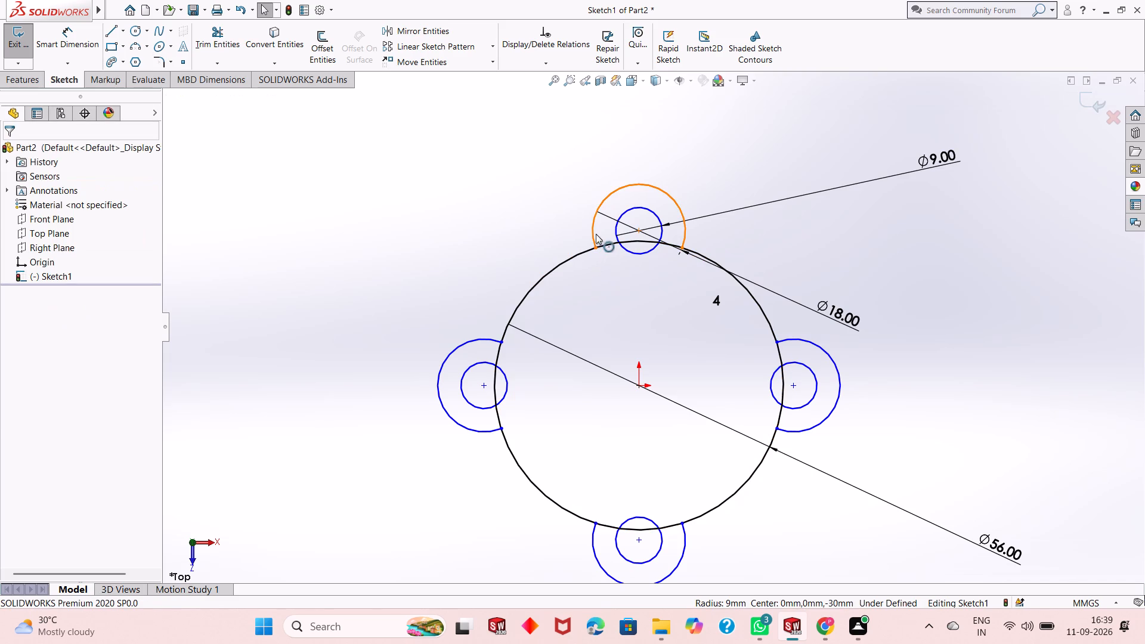
Draw a three-point arc of 2 mm radius bridging the 56 mm circle and the left side of the upper 18 mm lug arc.
scroll(596, 243, down, 3)
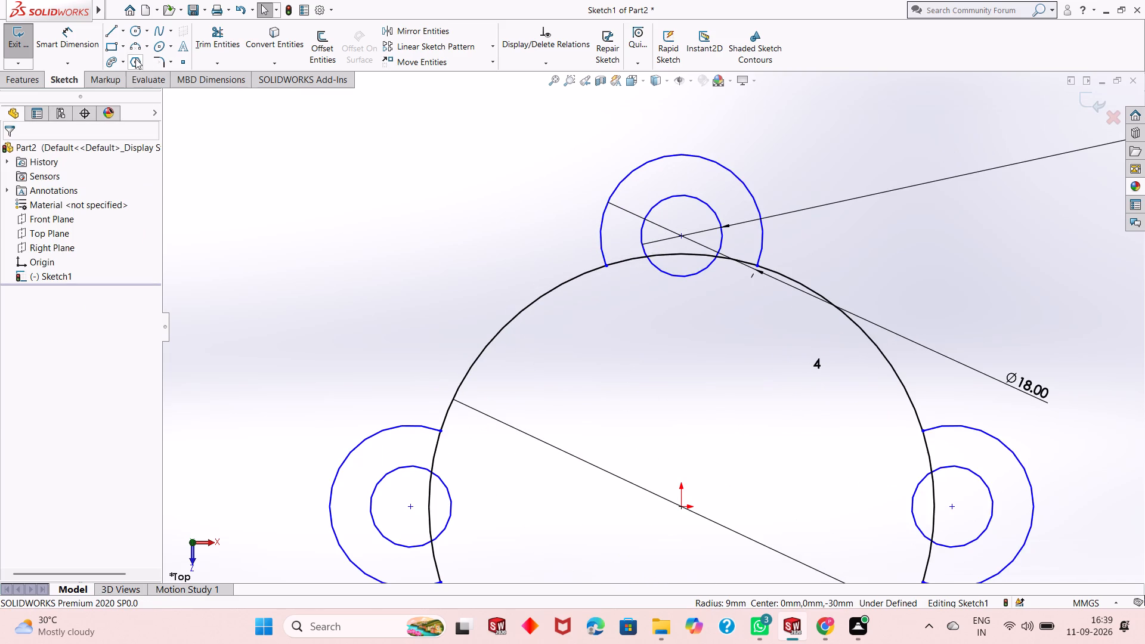
click(134, 50)
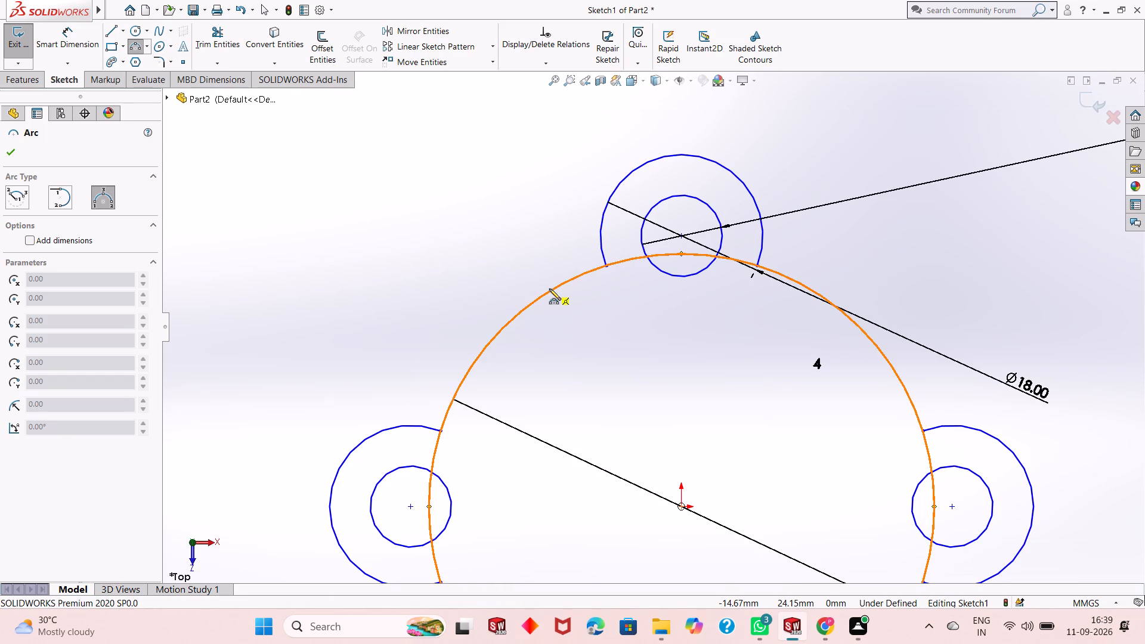
click(593, 271)
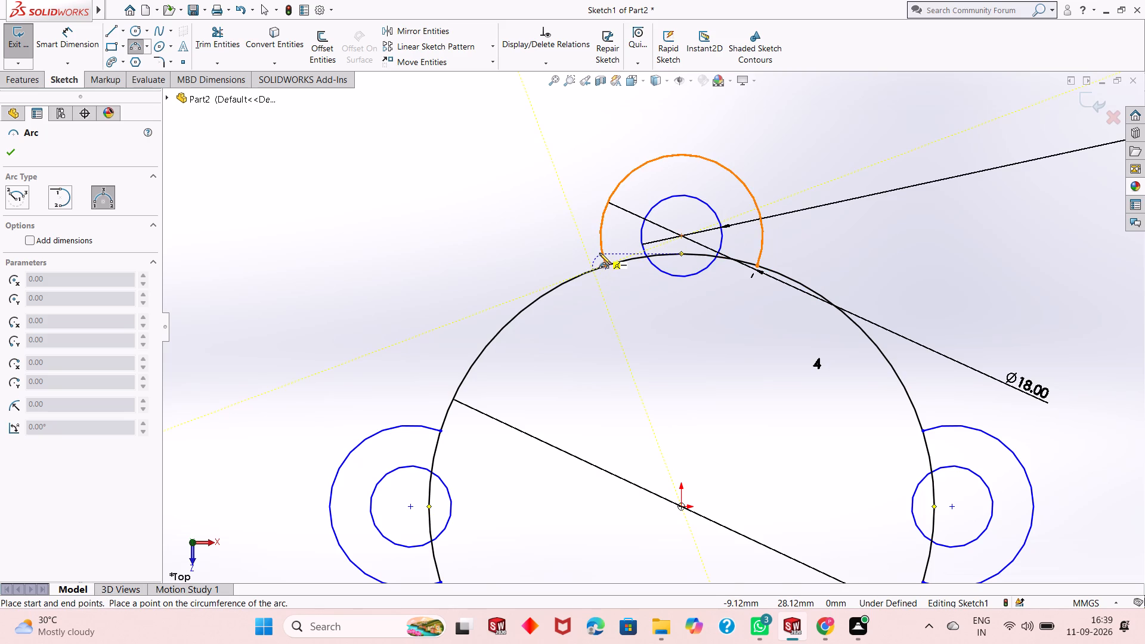
click(601, 247)
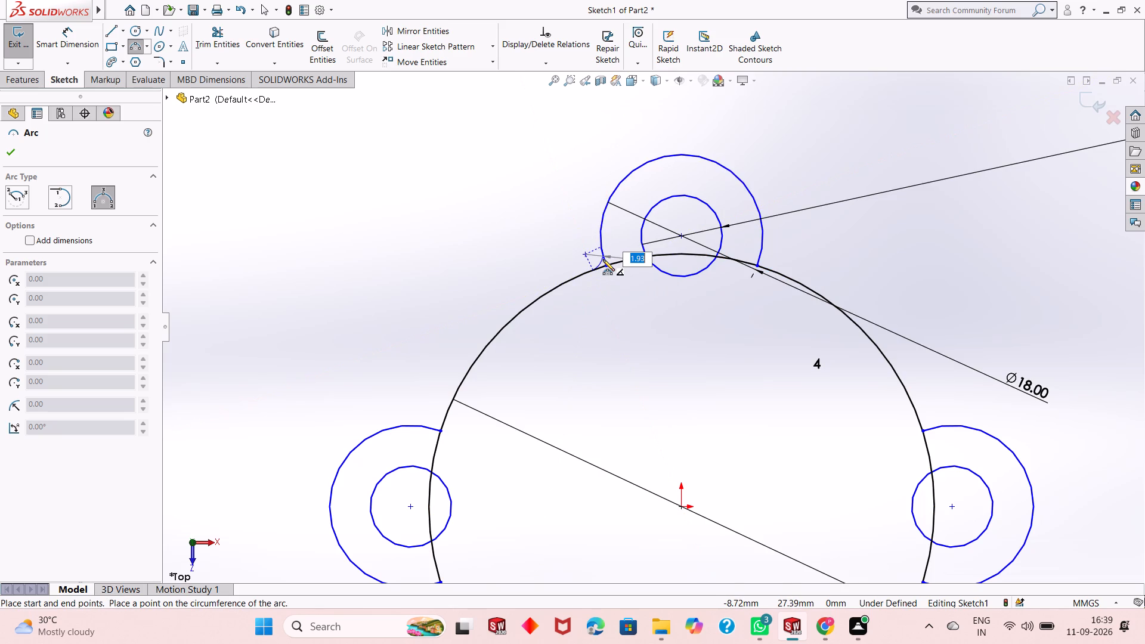
key(2)
key(Return)
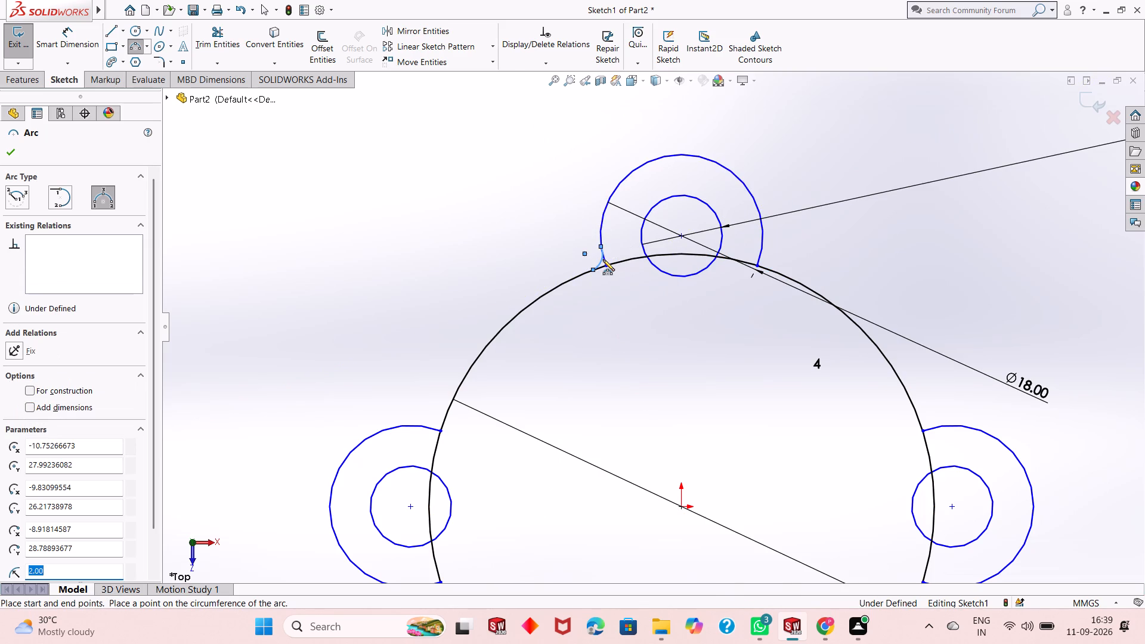
right_click(590, 281)
click(615, 293)
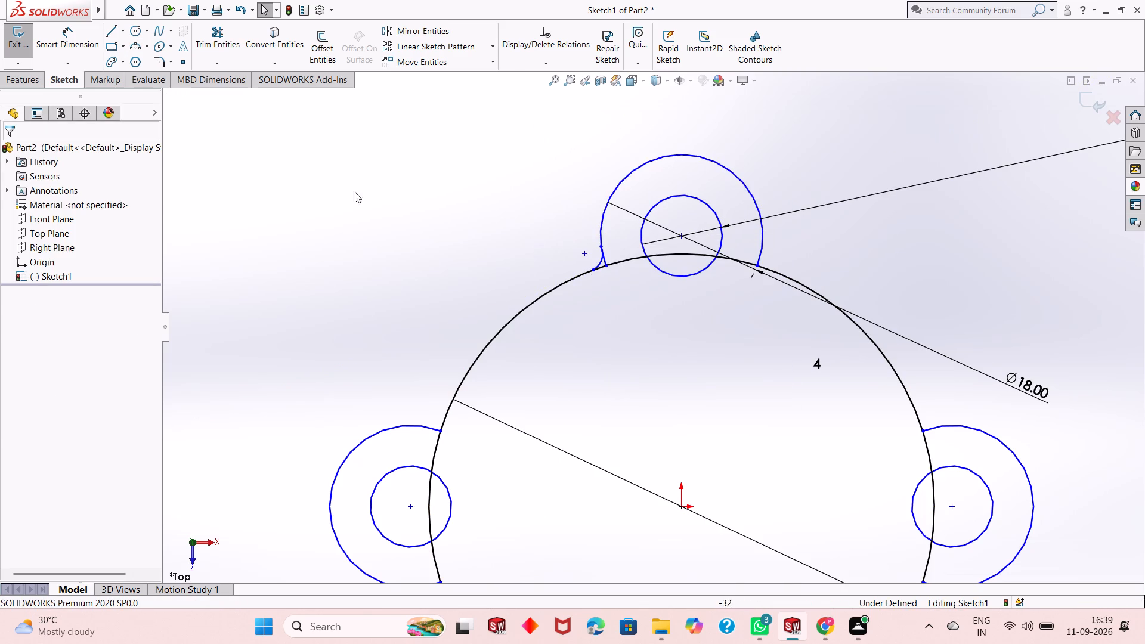
Dimension the radius of the small bridging arc beside the upper lug as 2 mm.
click(75, 44)
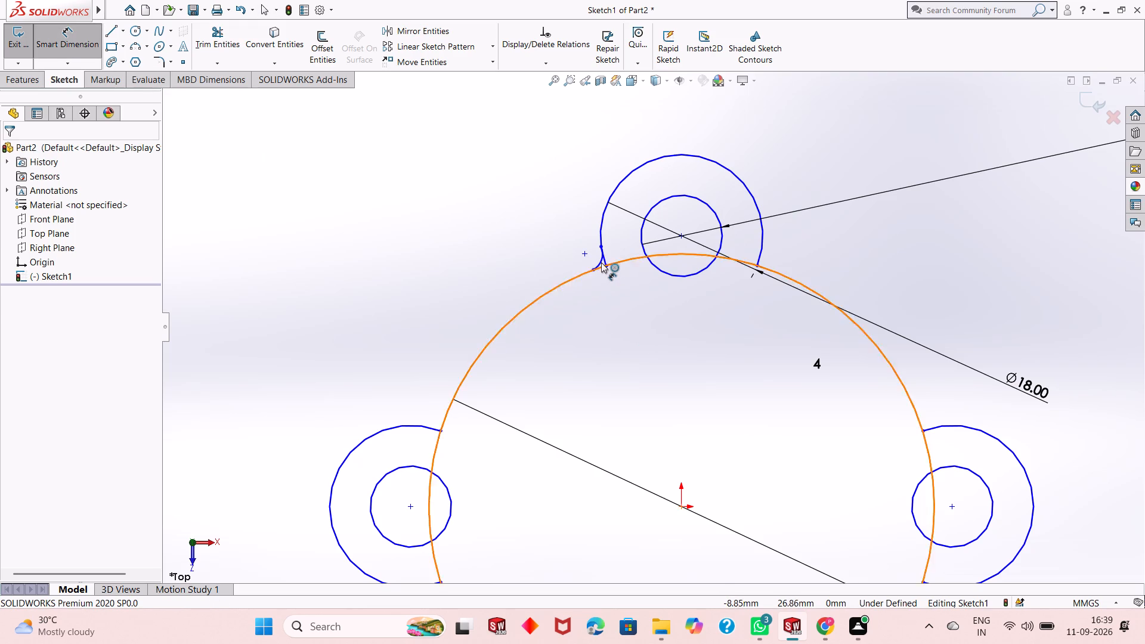
click(599, 261)
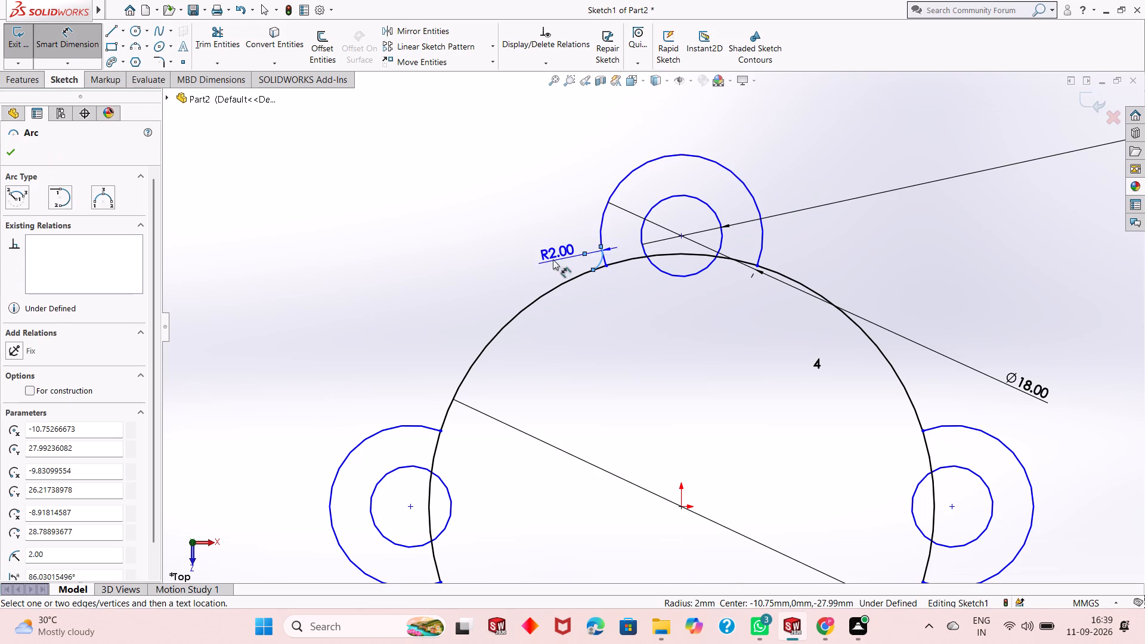
click(523, 256)
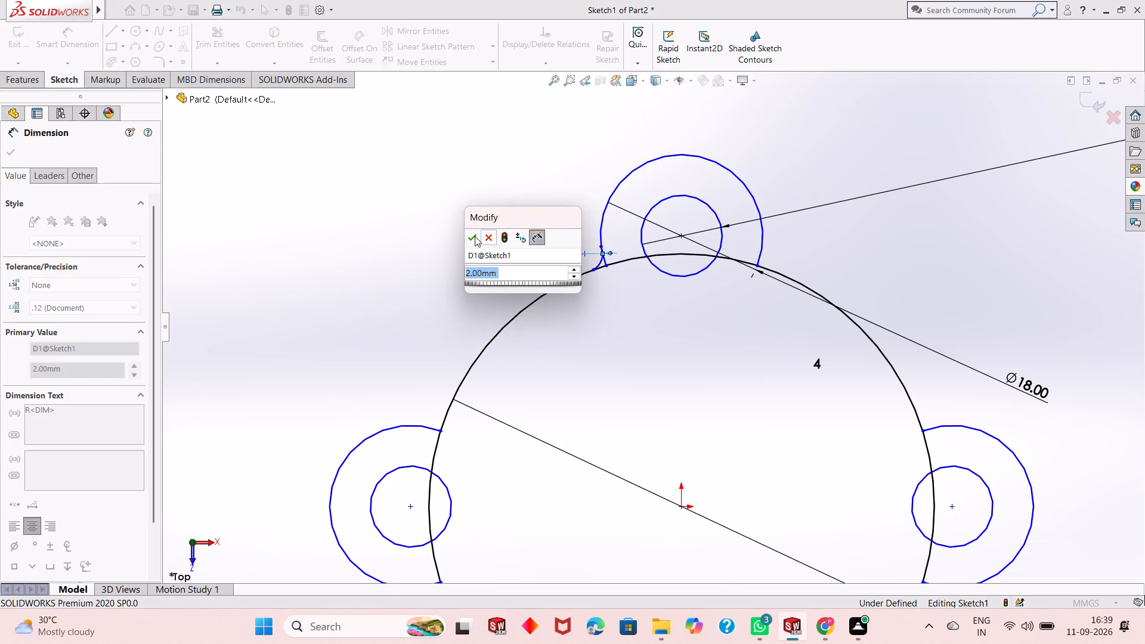
click(473, 237)
scroll(620, 259, down, 11)
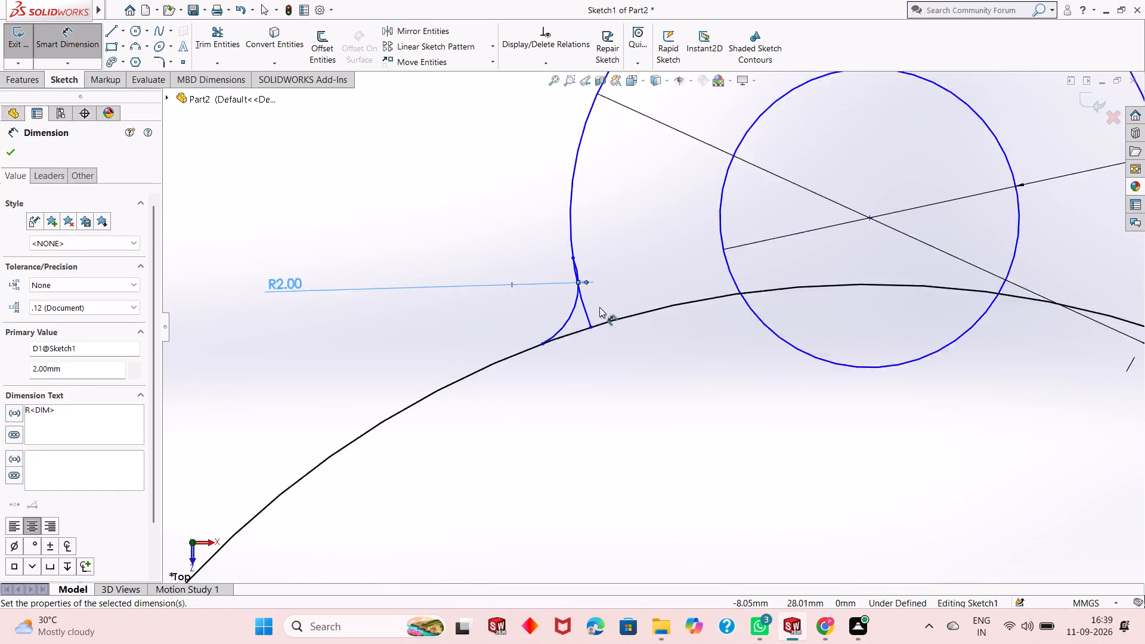
scroll(561, 367, up, 2)
right_click(629, 438)
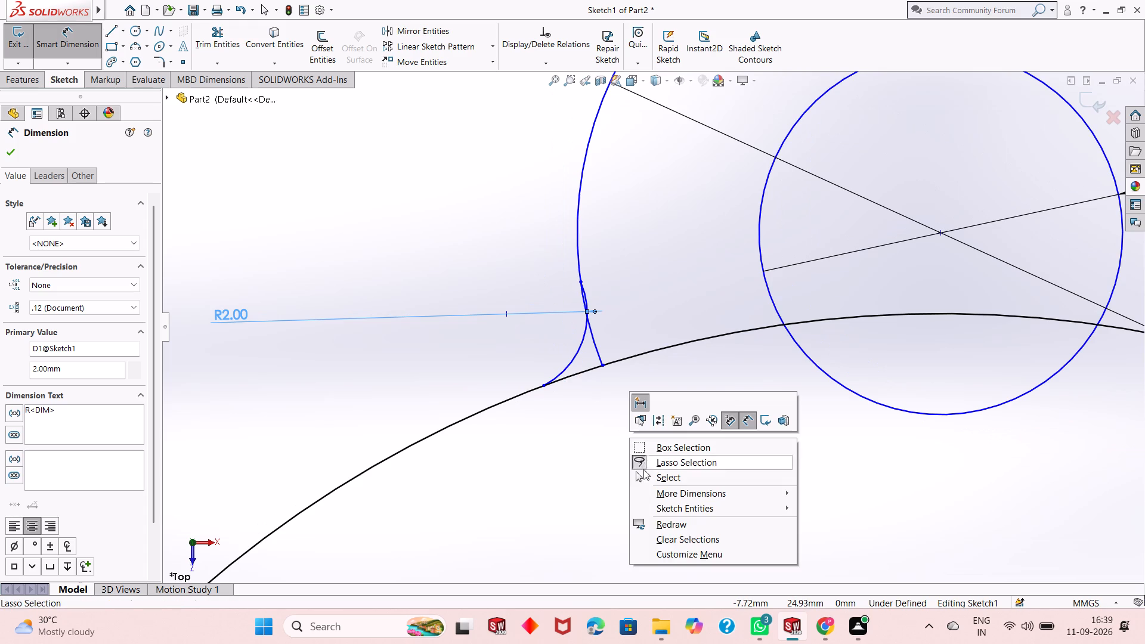
click(643, 481)
Make the 2 mm bridging arc tangent to both the 56 mm circle and the upper 18 mm lug arc.
click(578, 354)
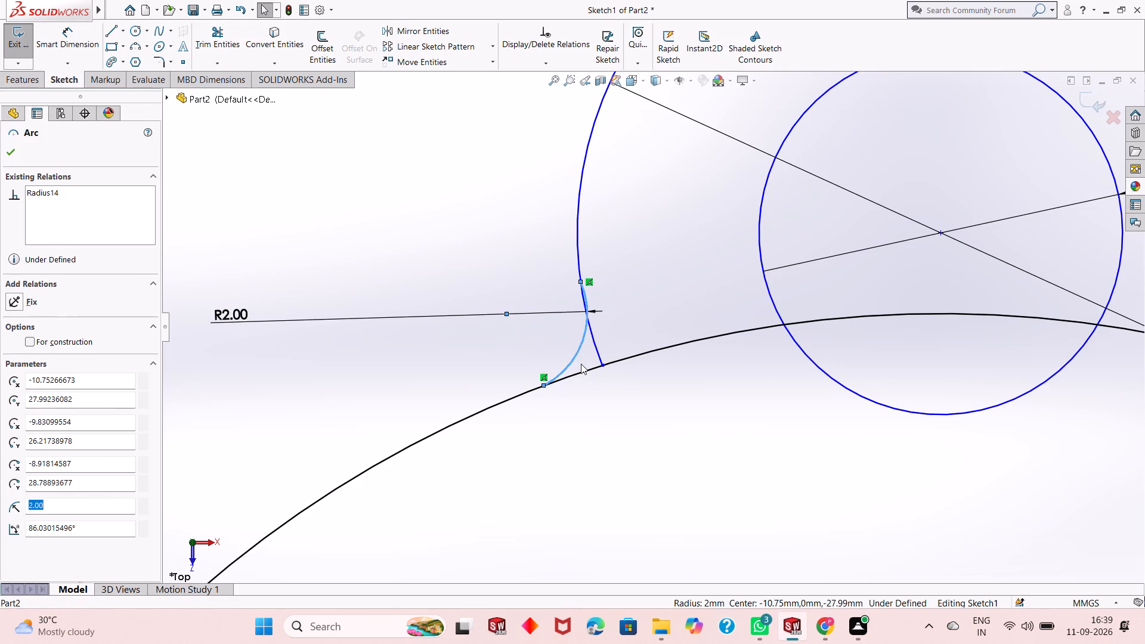
ctrl+click(586, 374)
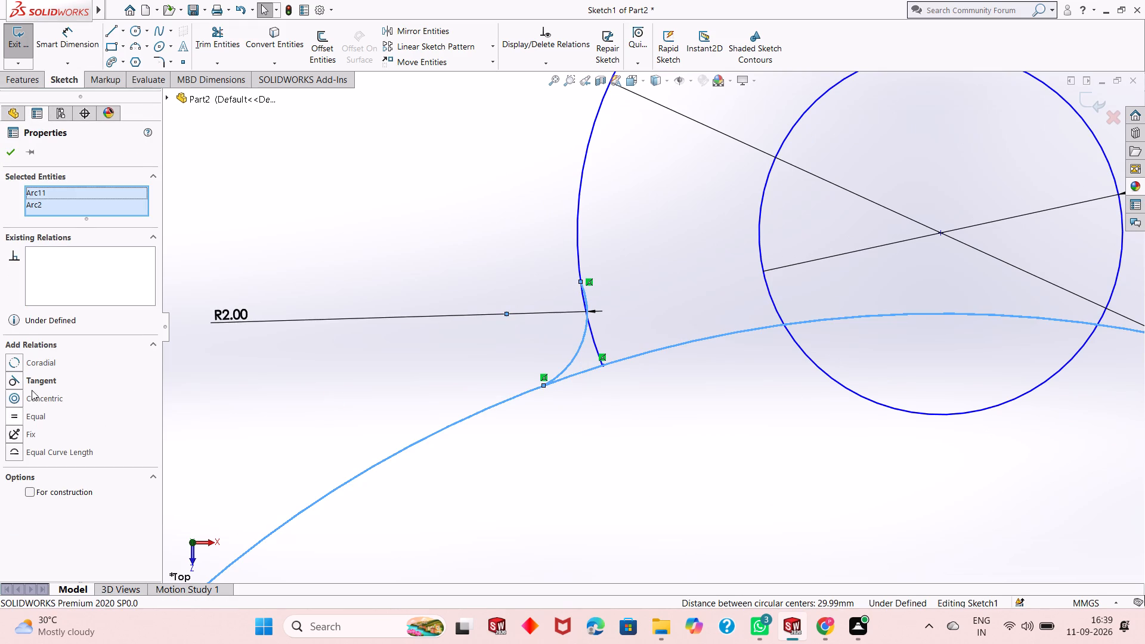
click(32, 385)
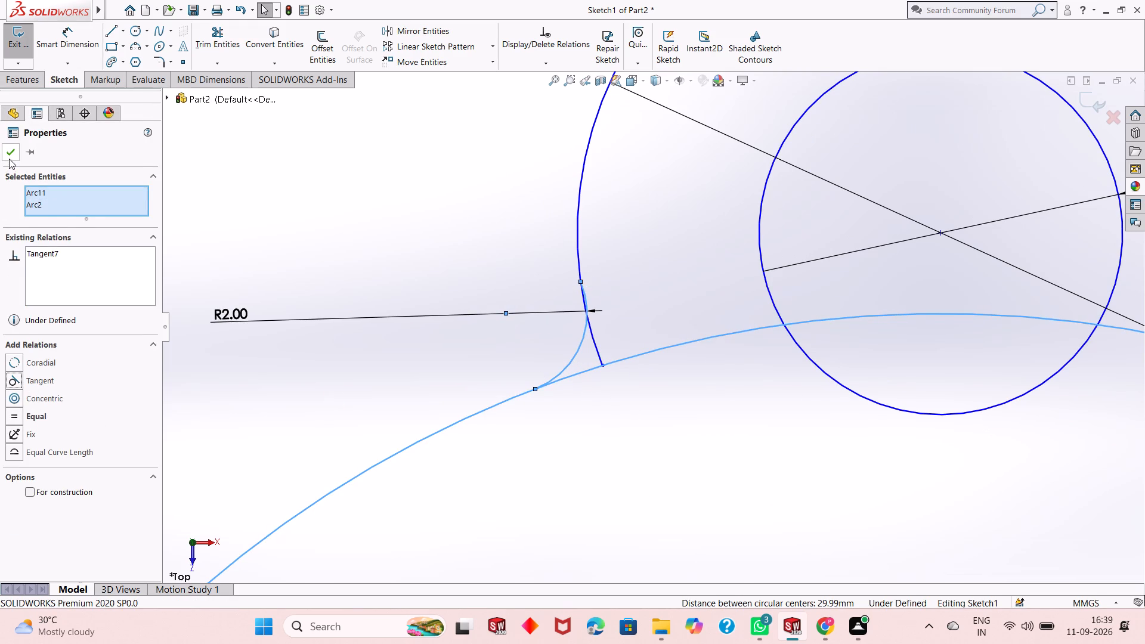
click(9, 159)
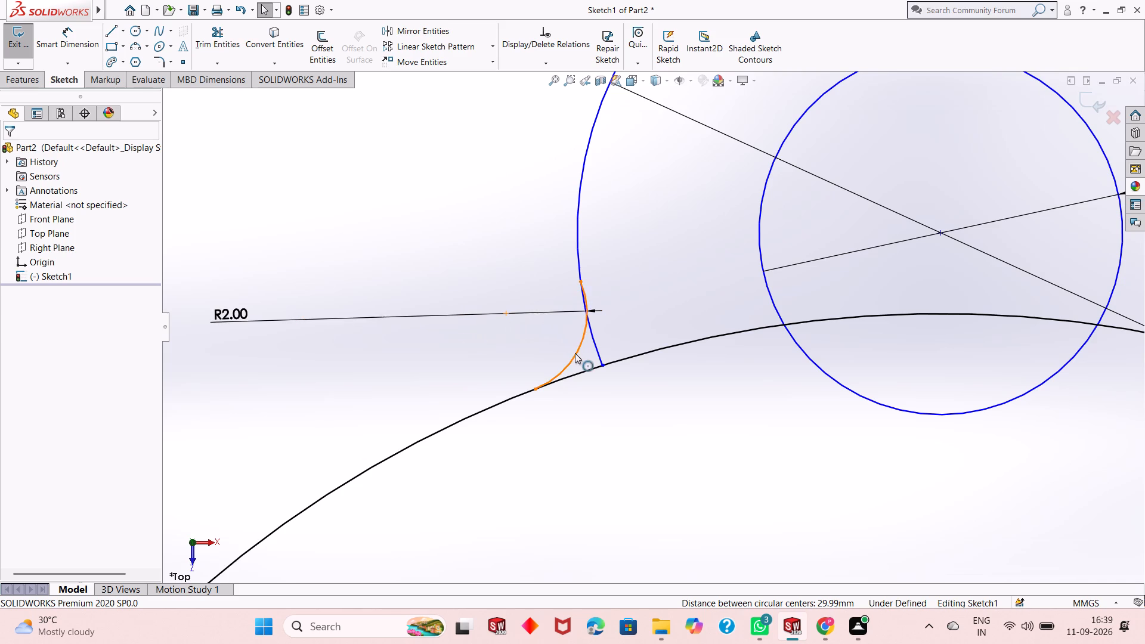
click(575, 355)
ctrl+click(577, 220)
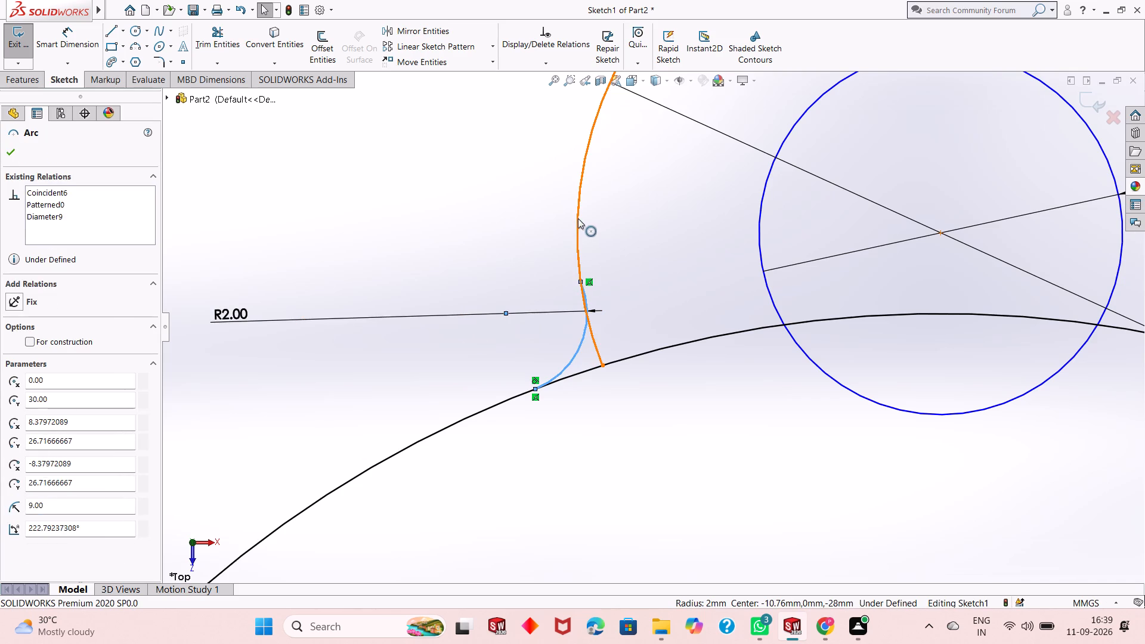
click(34, 381)
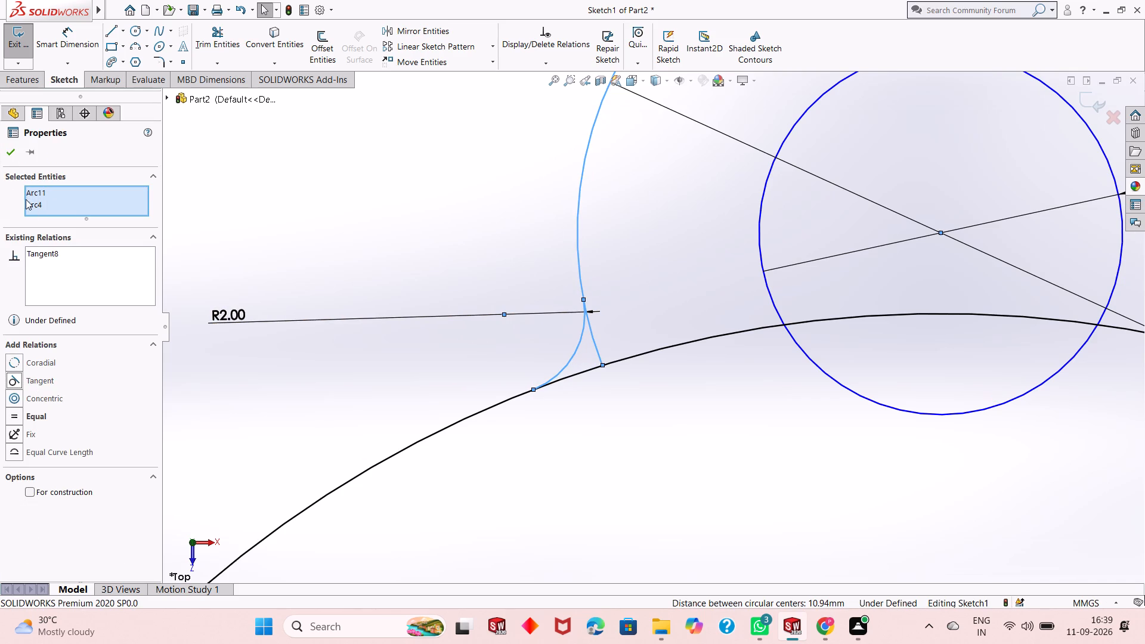
click(8, 157)
Trim the upper lug arc's end below the 2 mm blend and the 56 mm circle segment between the blend and the 9 mm hole.
scroll(546, 417, up, 5)
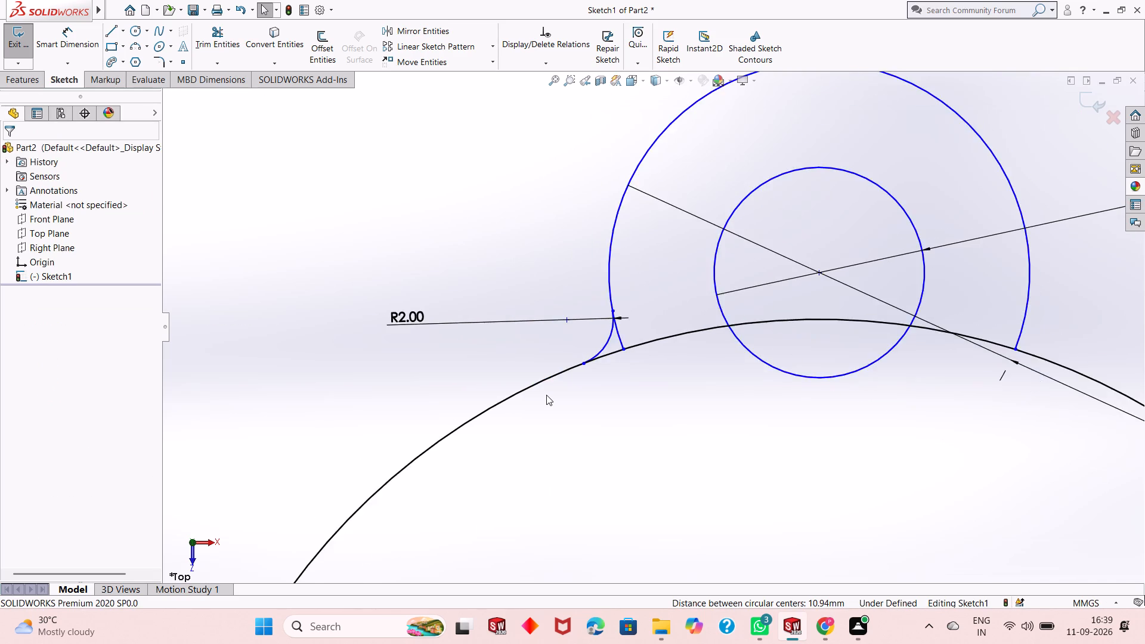
scroll(546, 395, up, 1)
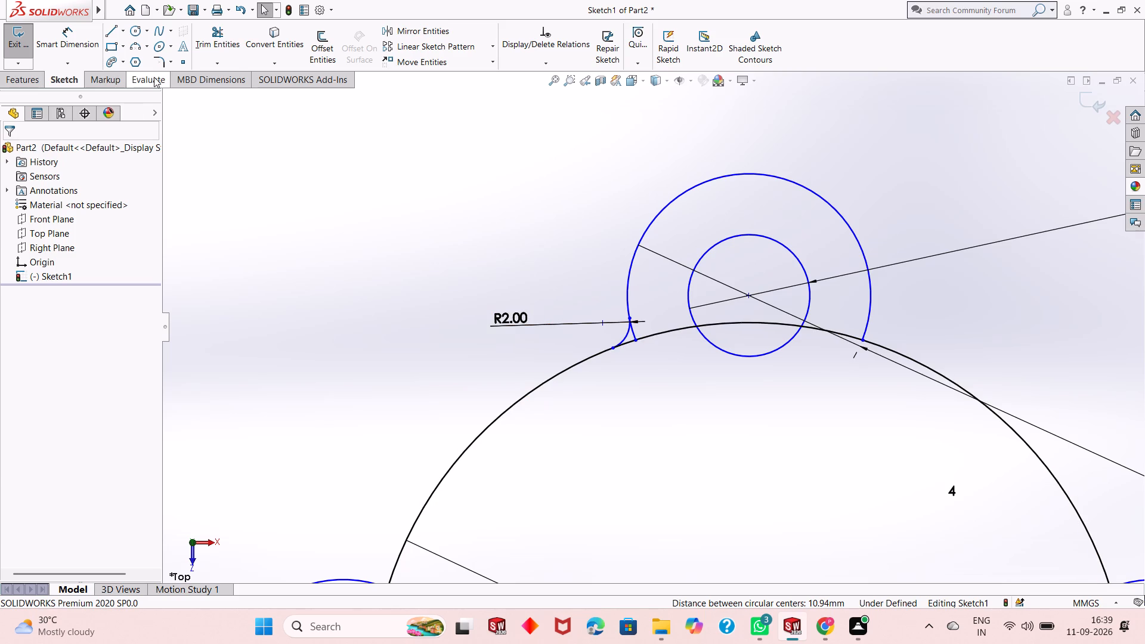
click(224, 49)
click(635, 330)
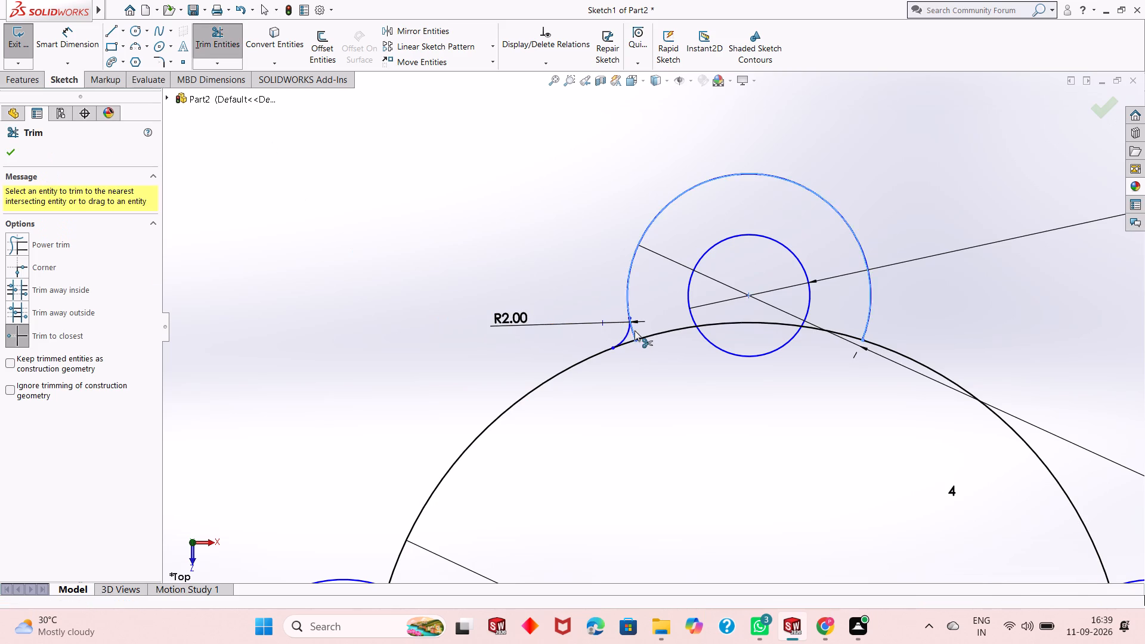
scroll(623, 364, up, 2)
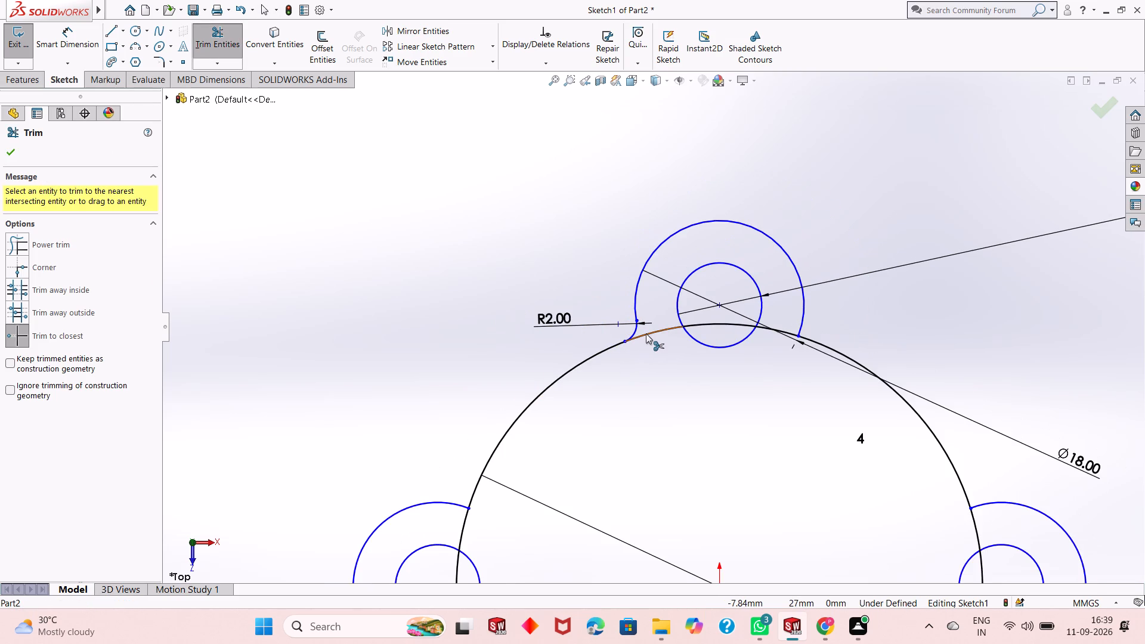
click(646, 333)
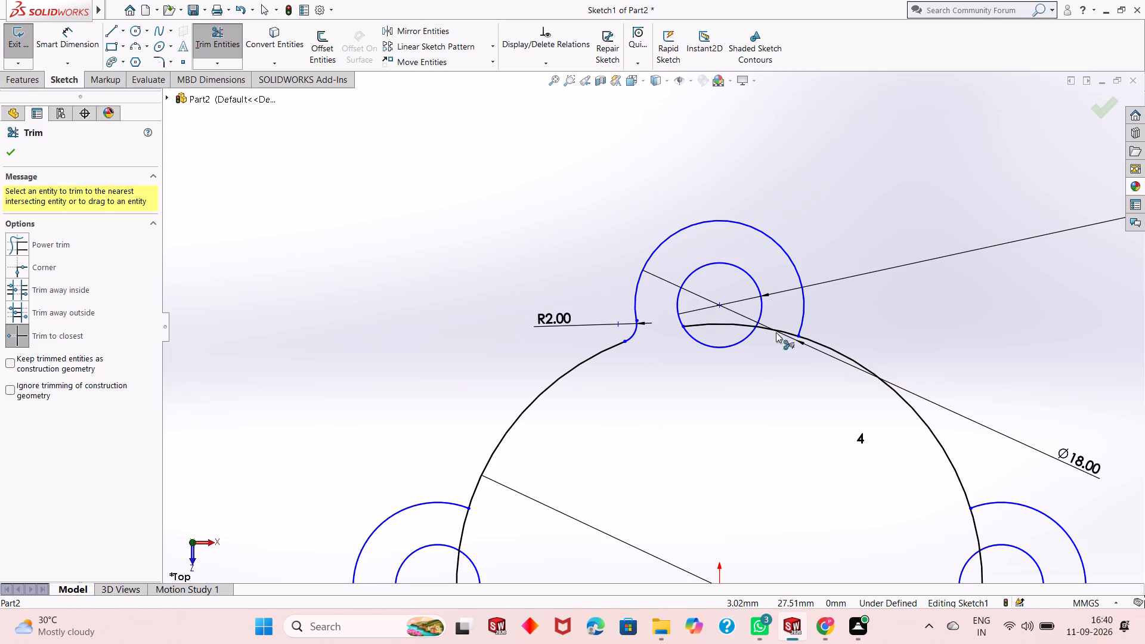
key(Escape)
key(Escape)
Draw a three-point arc of 2 mm radius bridging the right side of the upper lug arc and the 56 mm circle.
scroll(818, 339, down, 1)
scroll(818, 339, up, 2)
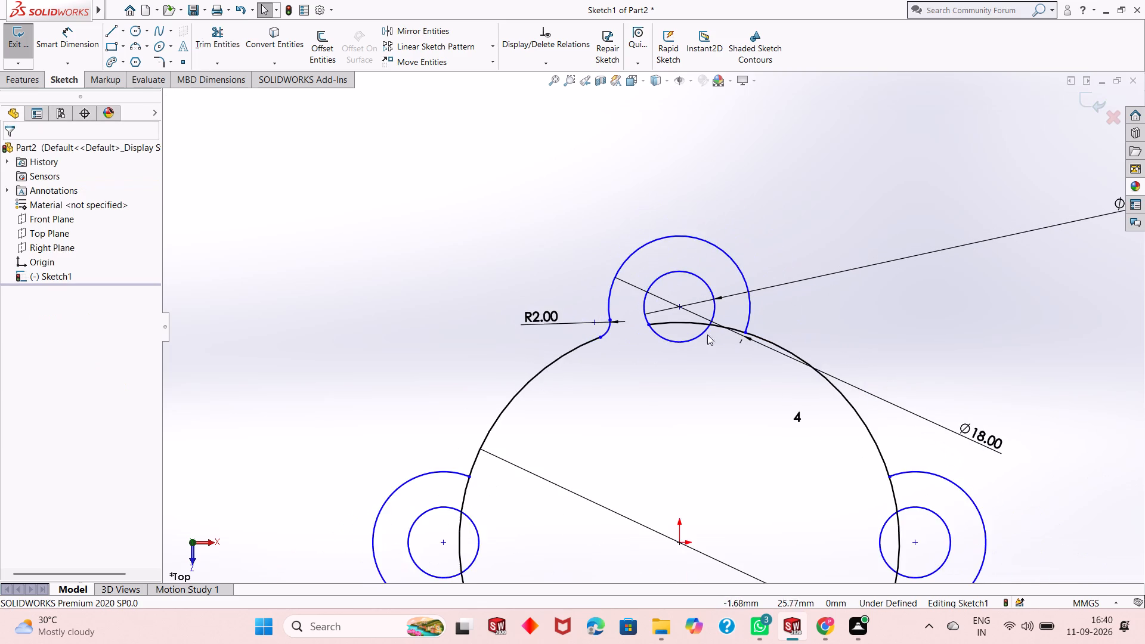
scroll(746, 321, down, 1)
scroll(747, 320, up, 3)
scroll(748, 325, down, 1)
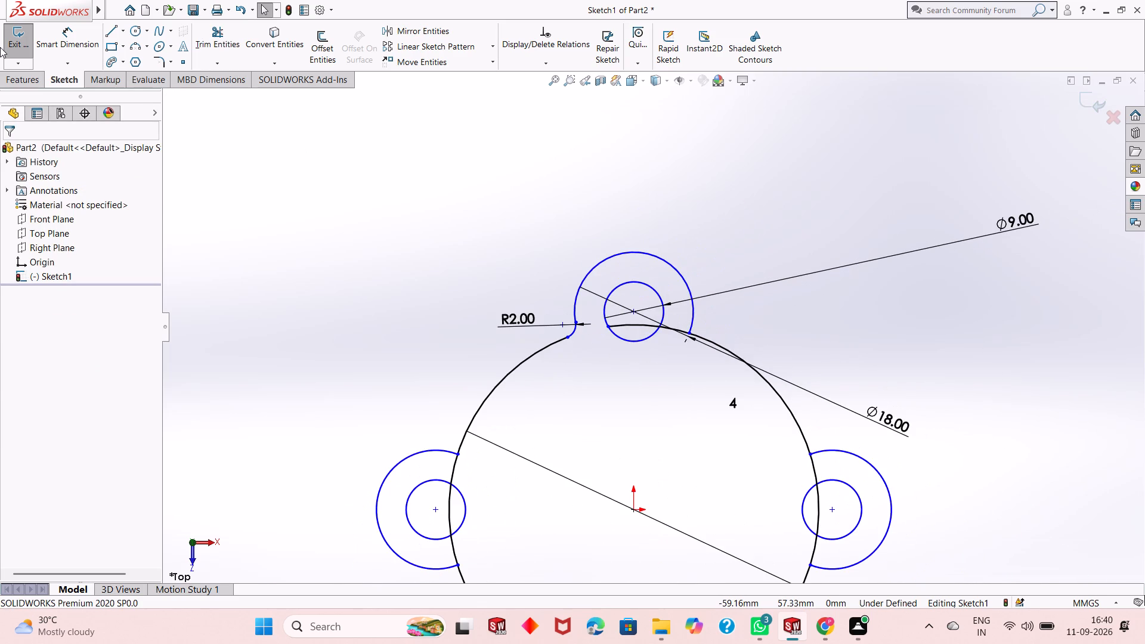
click(134, 45)
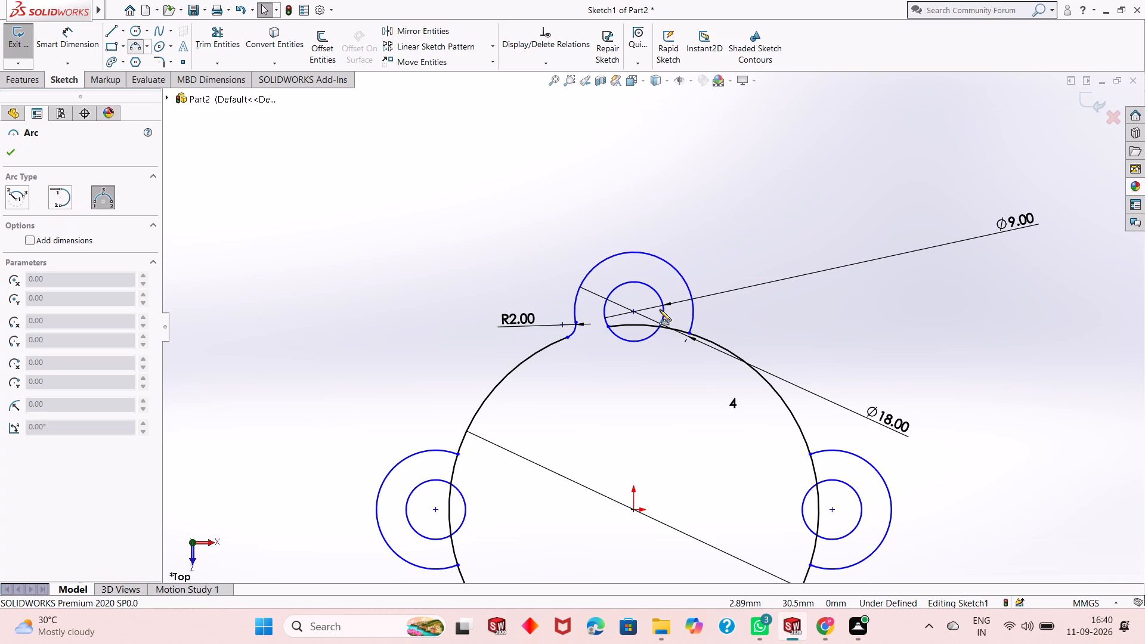
click(692, 318)
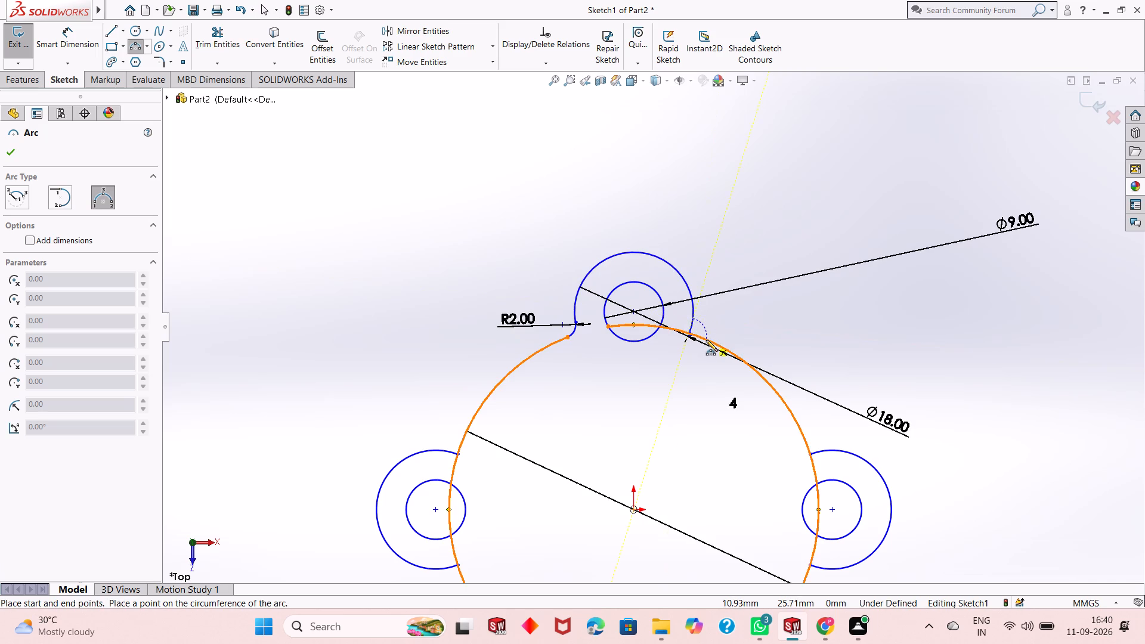
click(701, 338)
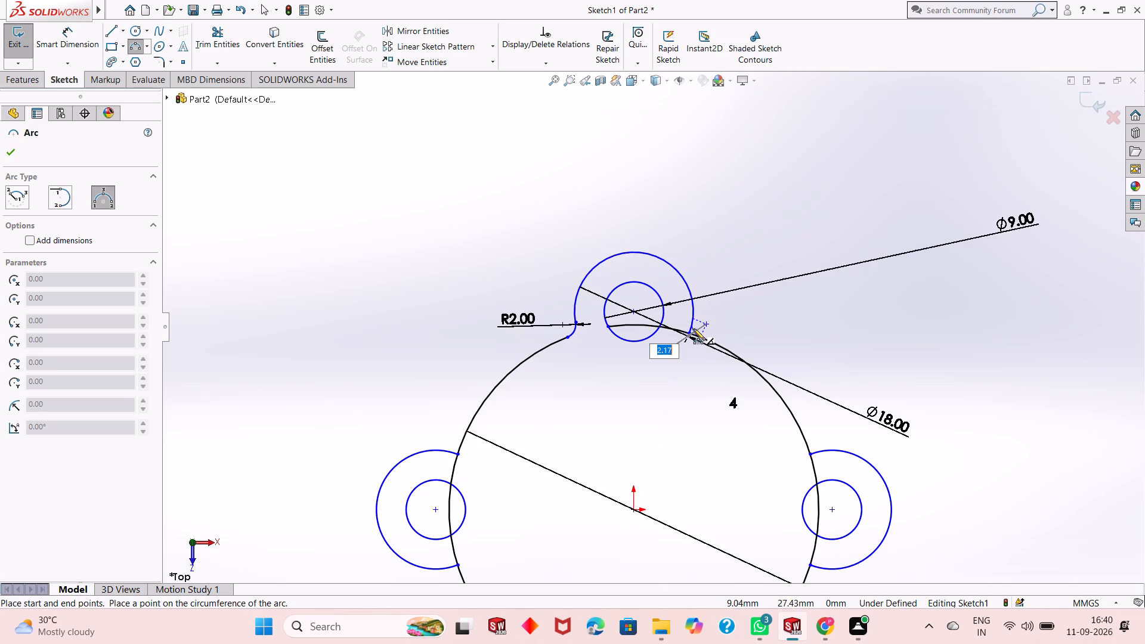
key(2)
key(Return)
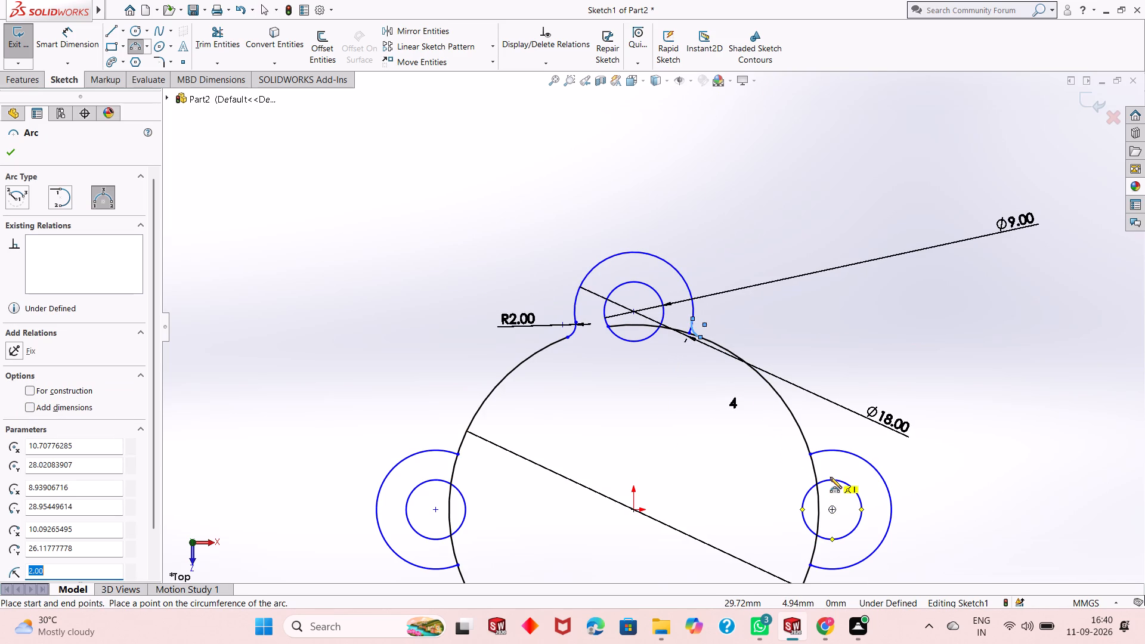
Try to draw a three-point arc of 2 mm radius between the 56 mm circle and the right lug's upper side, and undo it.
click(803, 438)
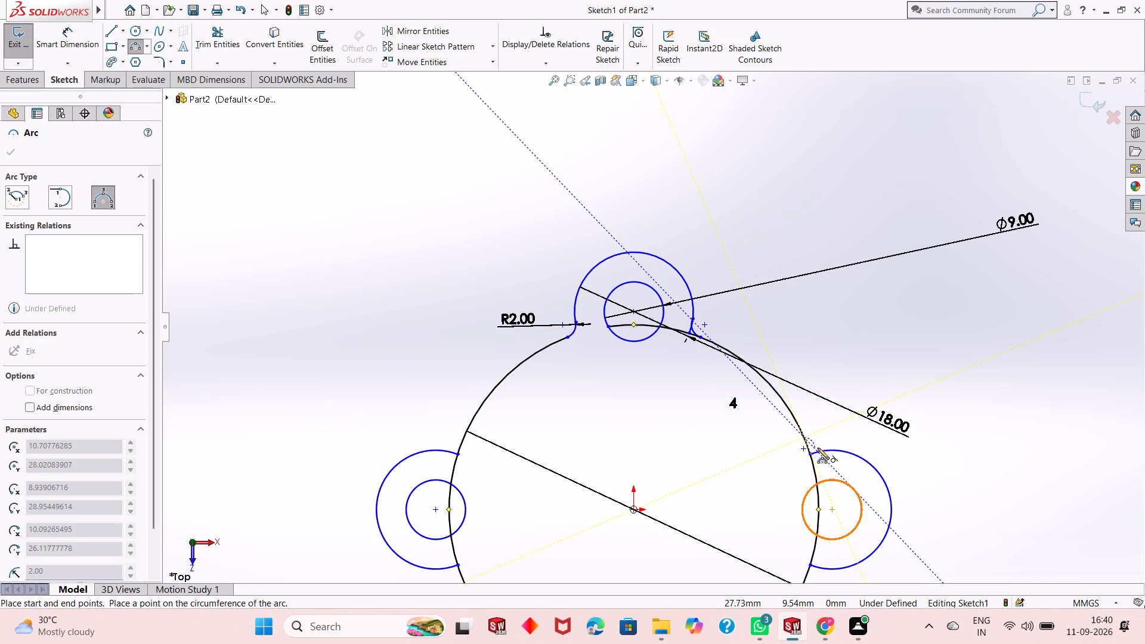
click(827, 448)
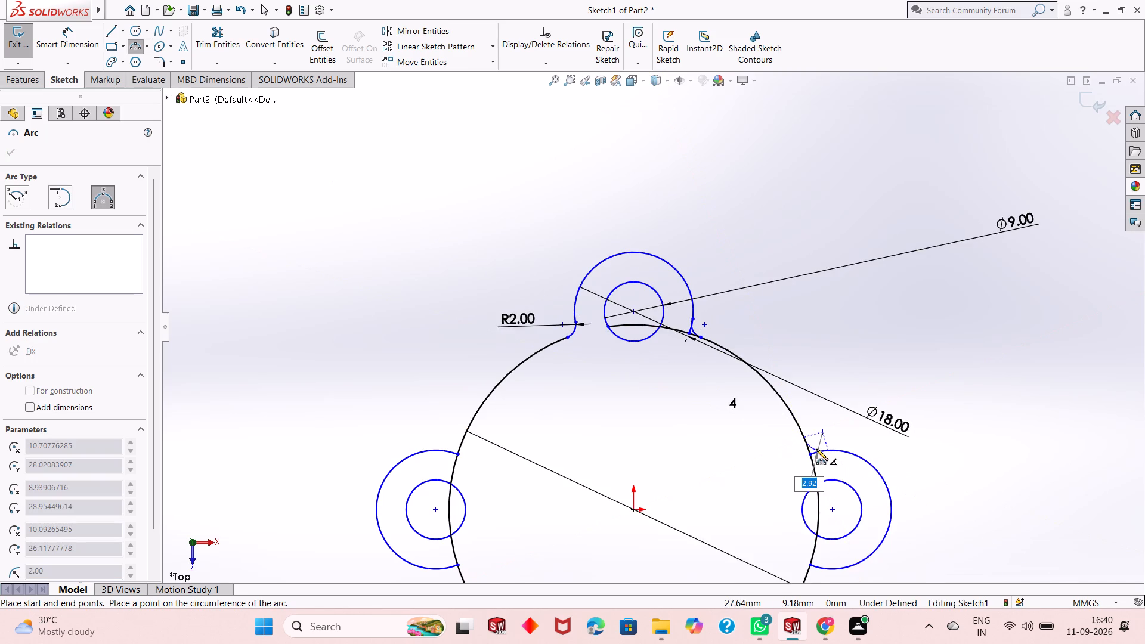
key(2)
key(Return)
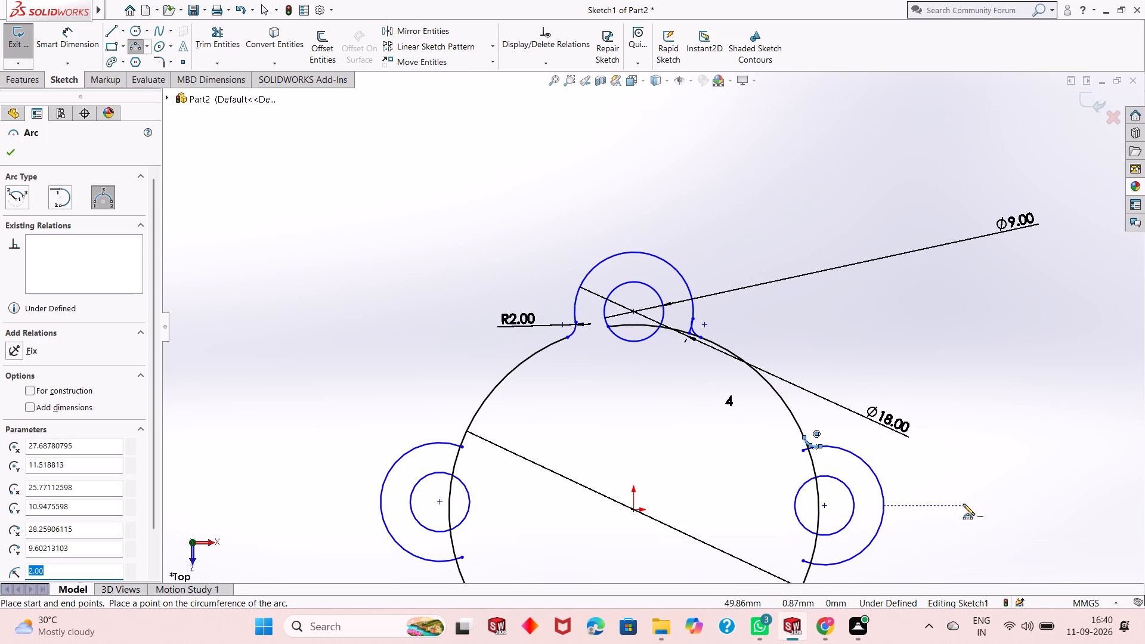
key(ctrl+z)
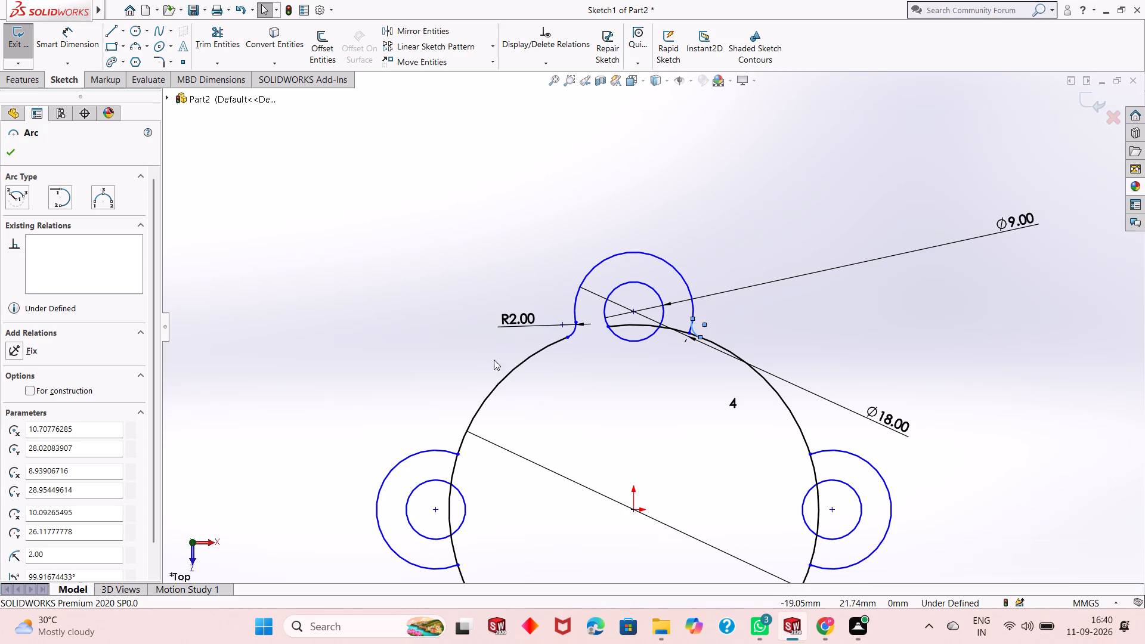
Draw a three-point arc of 2 mm radius bridging the 56 mm circle and the upper side of the right lug arc.
click(137, 49)
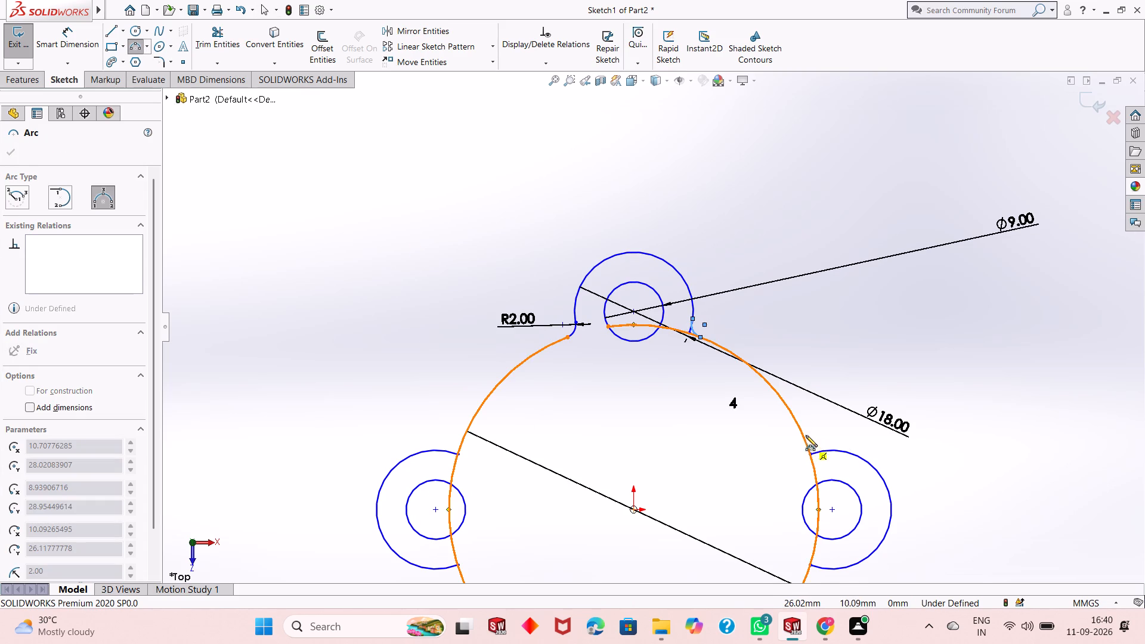
click(804, 440)
click(825, 449)
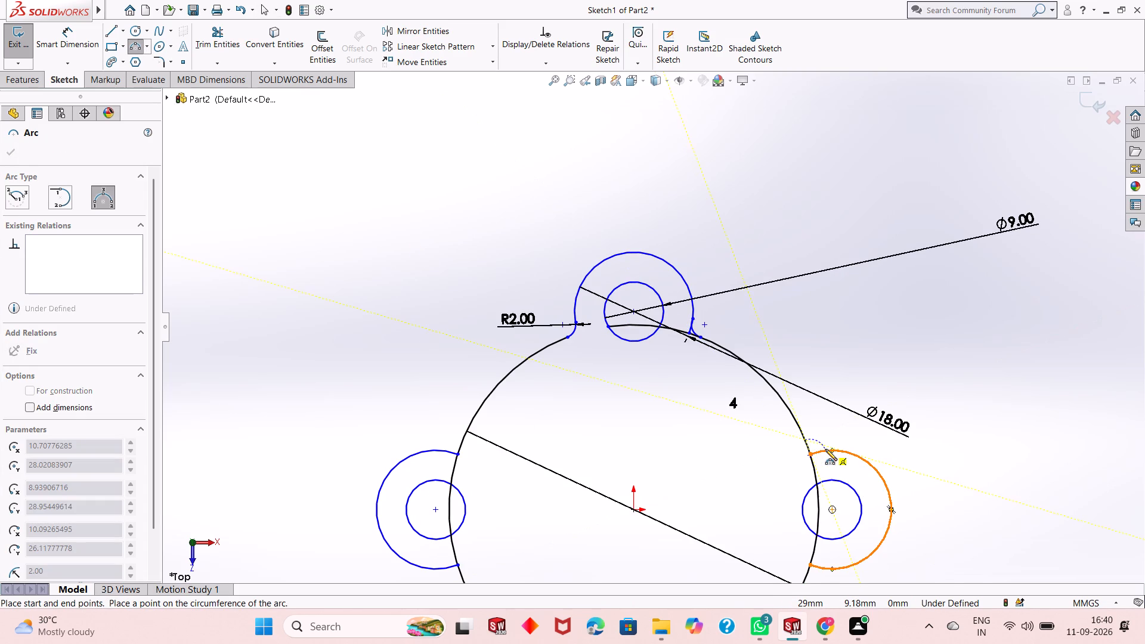
key(2)
key(Return)
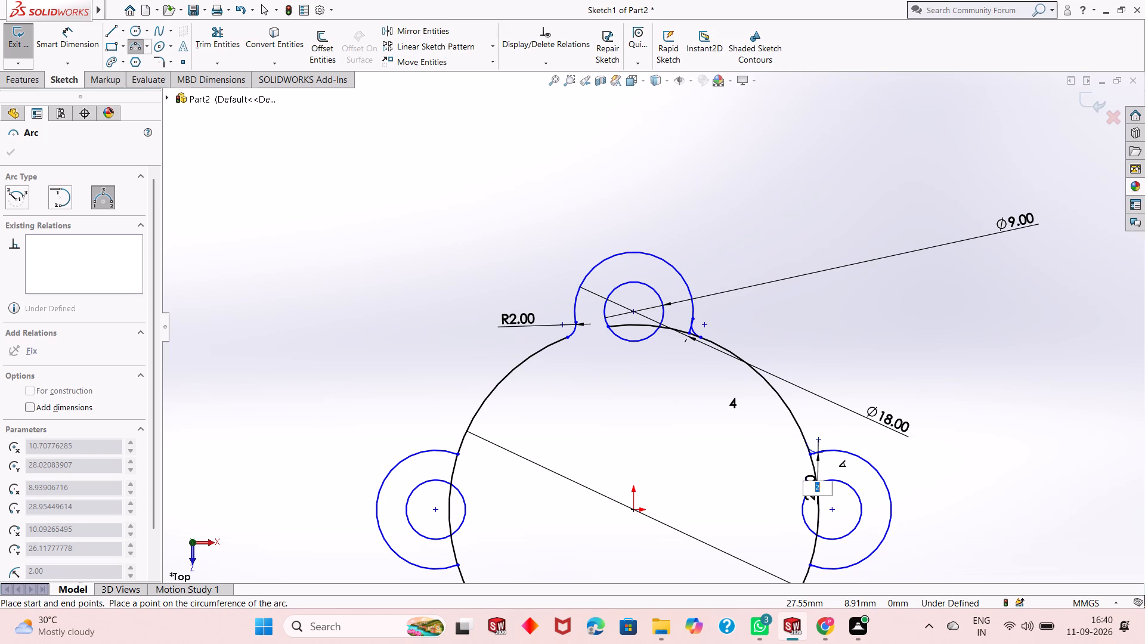
Draw a three-point arc of 2 mm radius bridging the 56 mm circle and the lower side of the right lug arc.
scroll(775, 503, up, 2)
scroll(784, 515, down, 1)
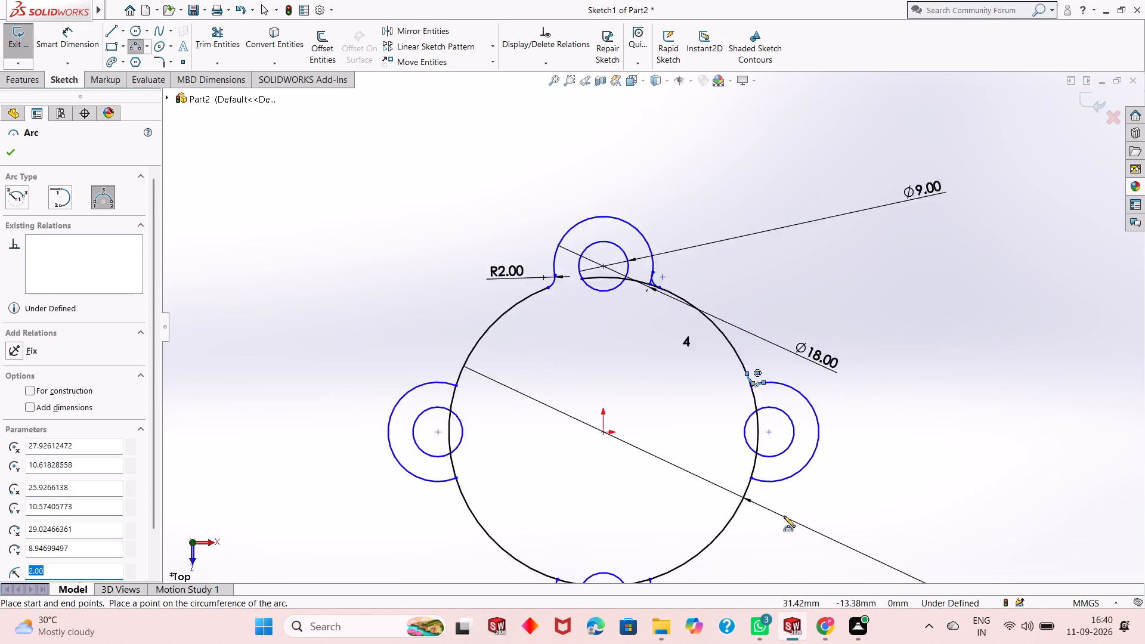
scroll(784, 516, down, 1)
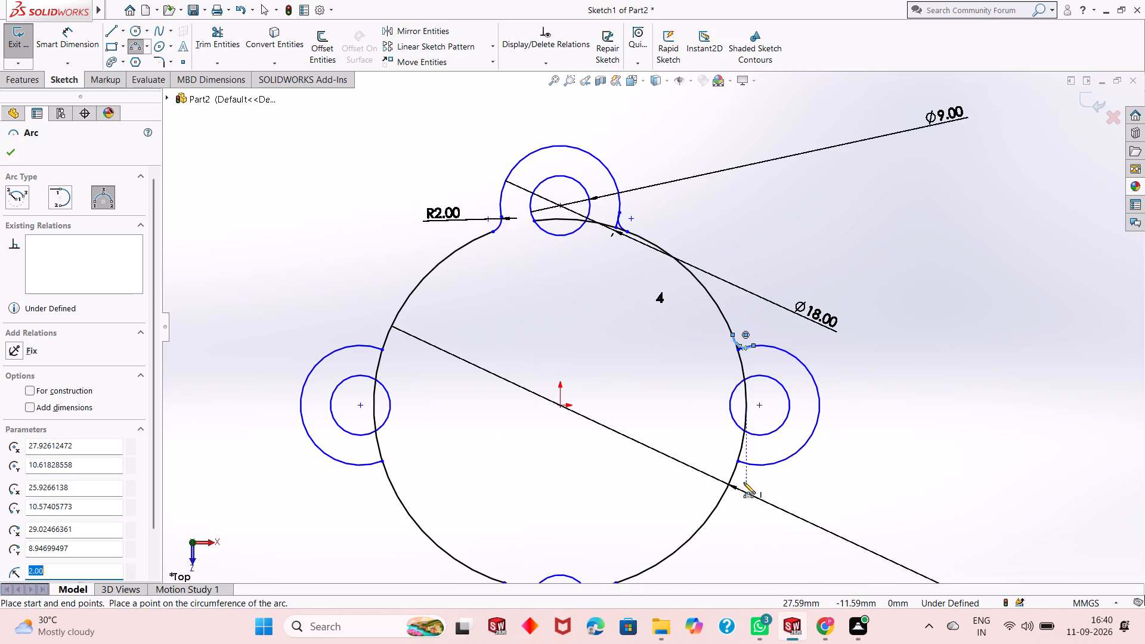
click(733, 471)
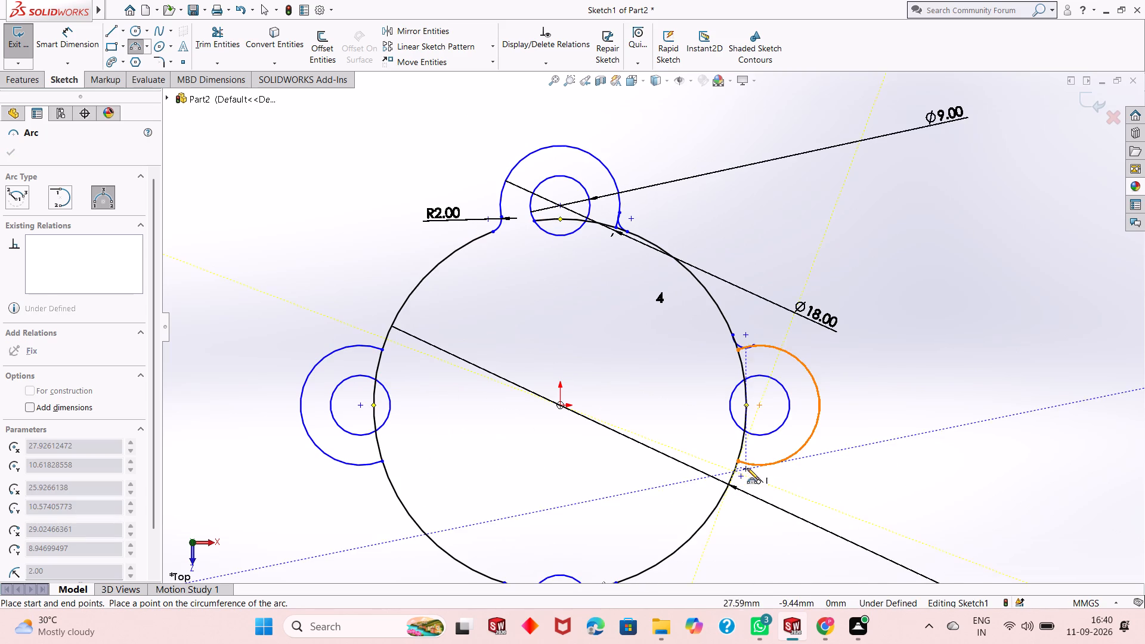
click(760, 466)
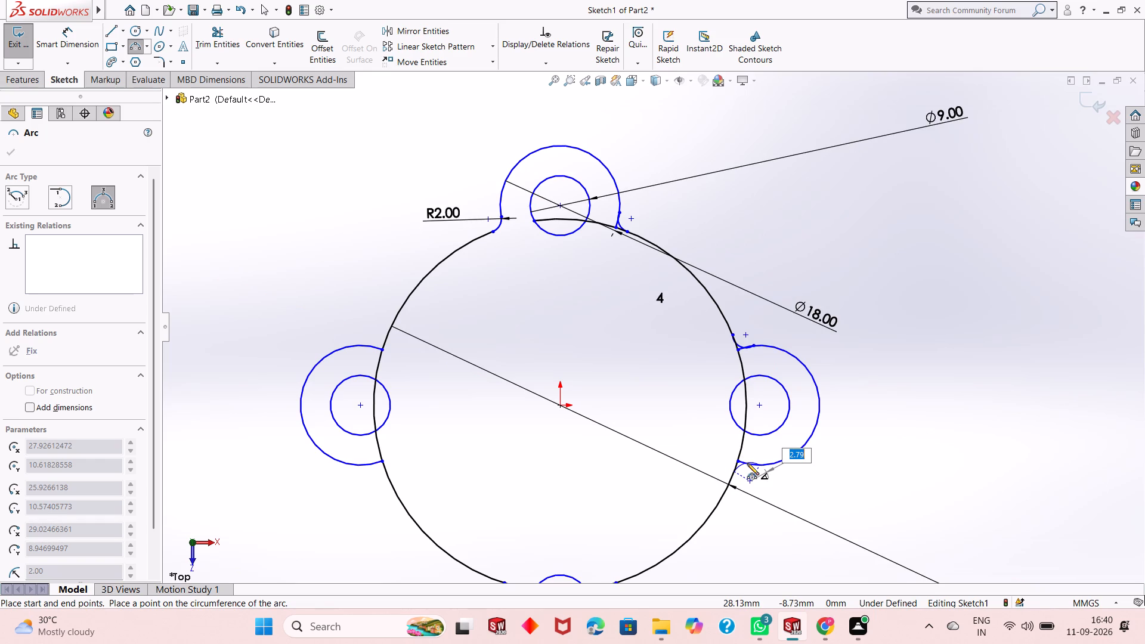
key(2)
key(Return)
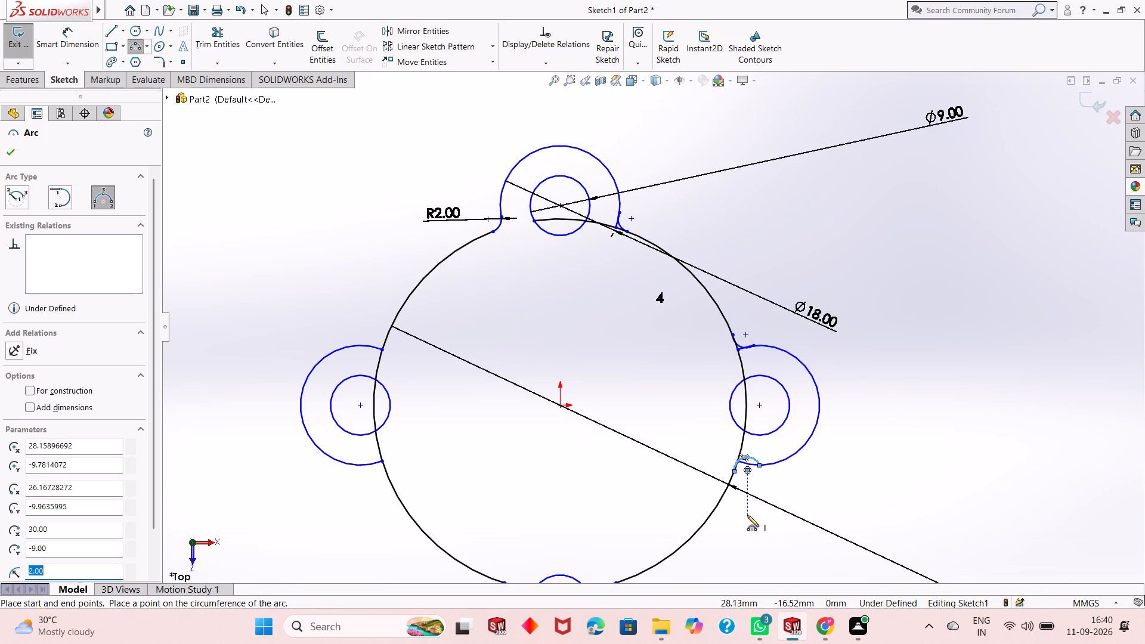
Draw a three-point arc of 2 mm radius bridging the 56 mm circle and the right side of the lower lug arc.
scroll(742, 499, up, 1)
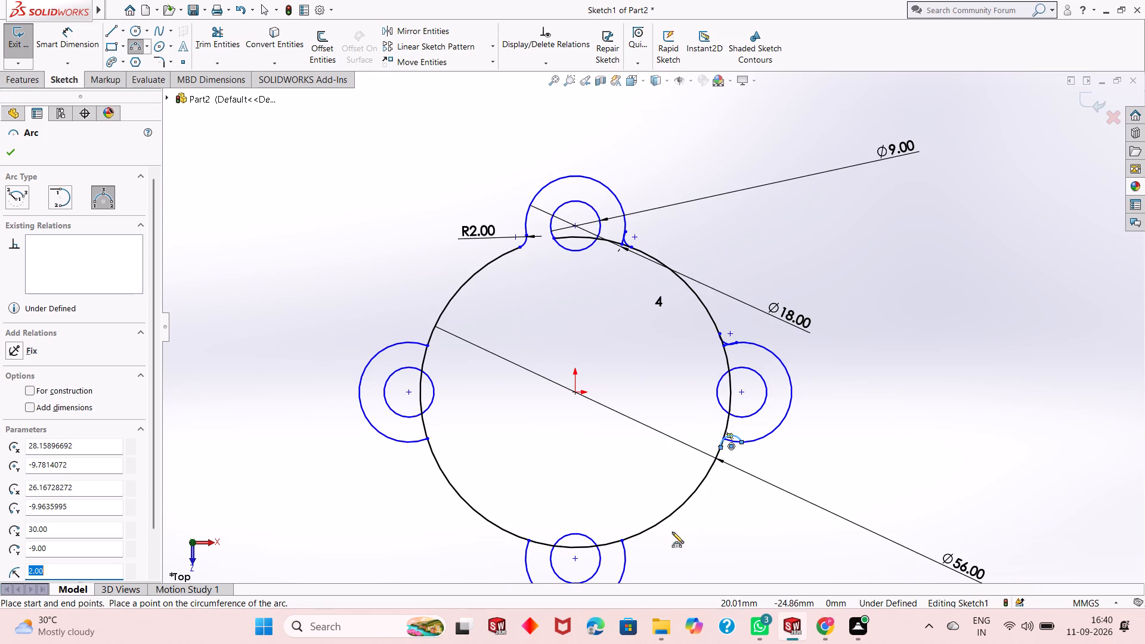
scroll(617, 559, up, 2)
scroll(641, 473, down, 1)
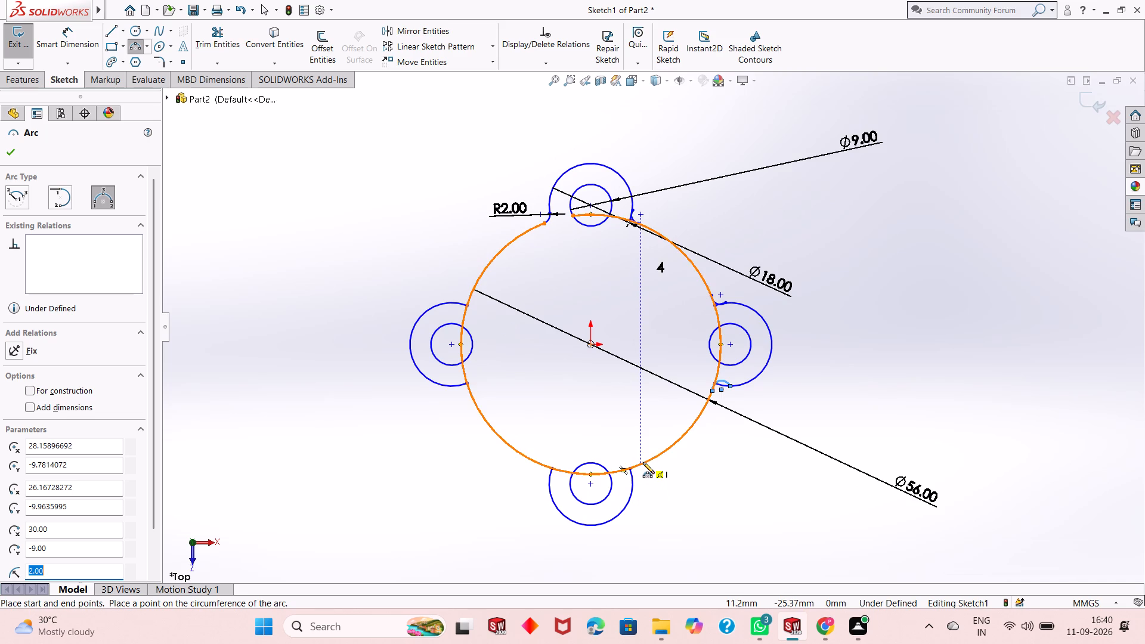
click(641, 465)
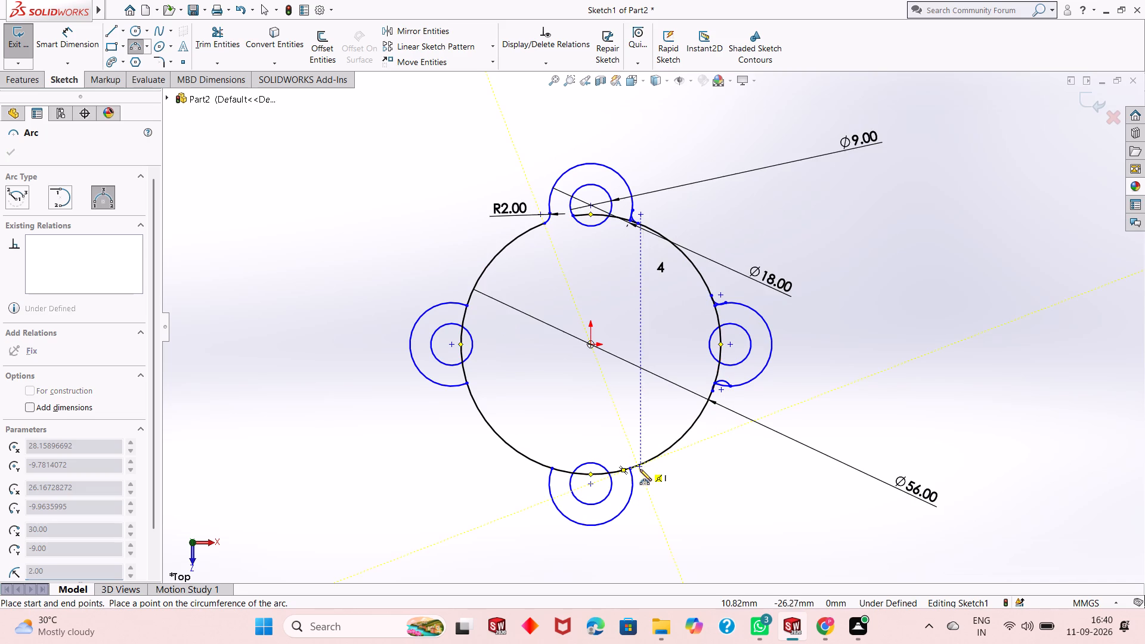
click(632, 484)
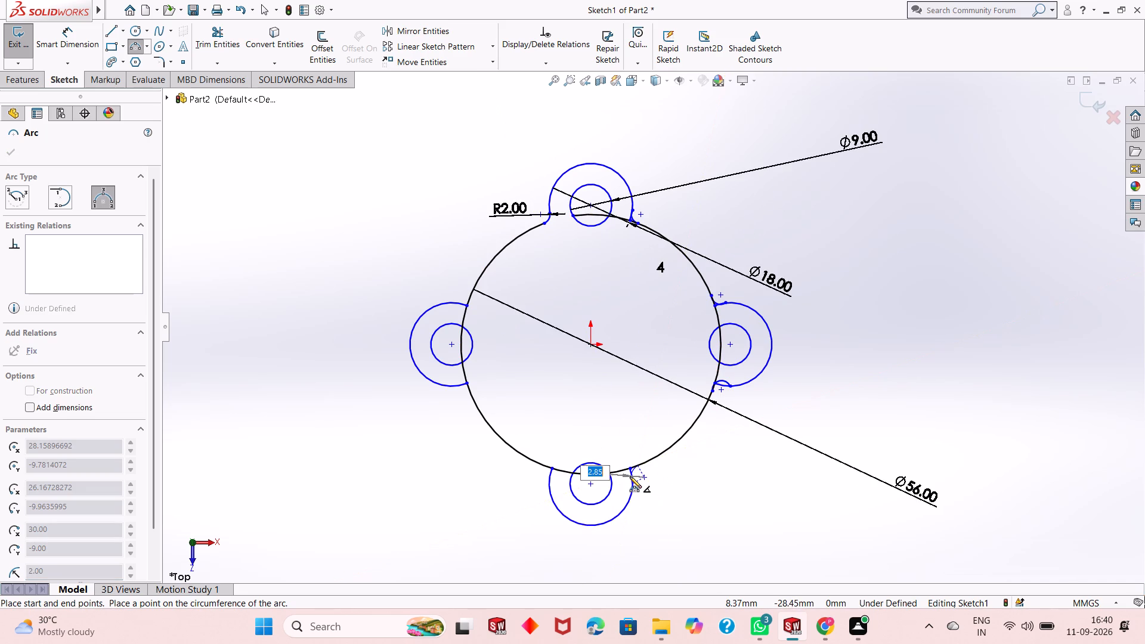
key(2)
key(Return)
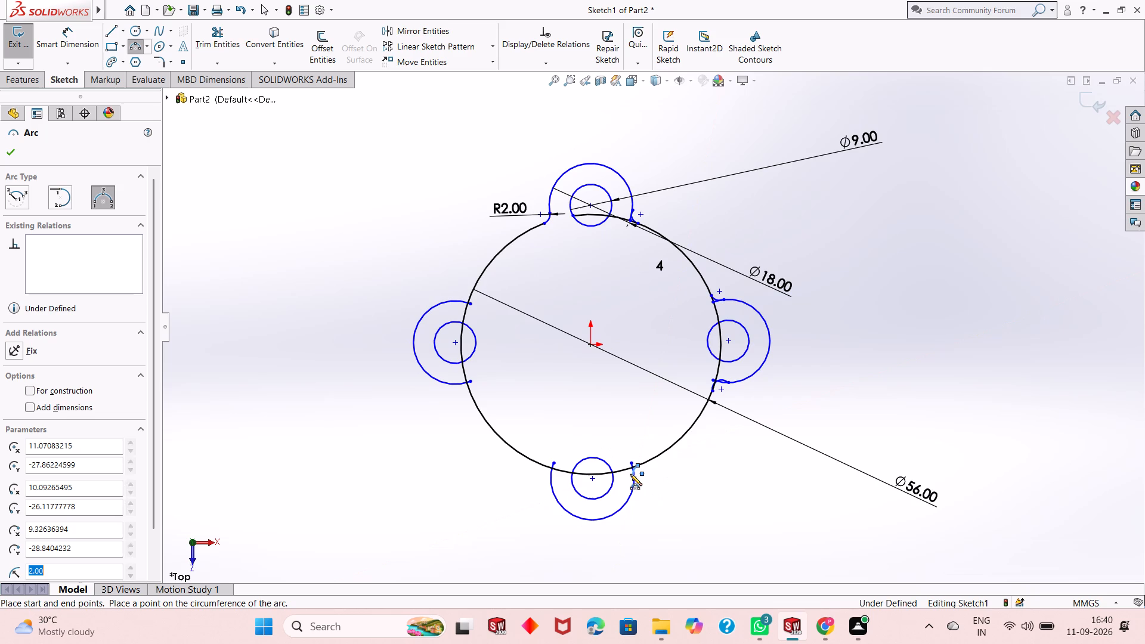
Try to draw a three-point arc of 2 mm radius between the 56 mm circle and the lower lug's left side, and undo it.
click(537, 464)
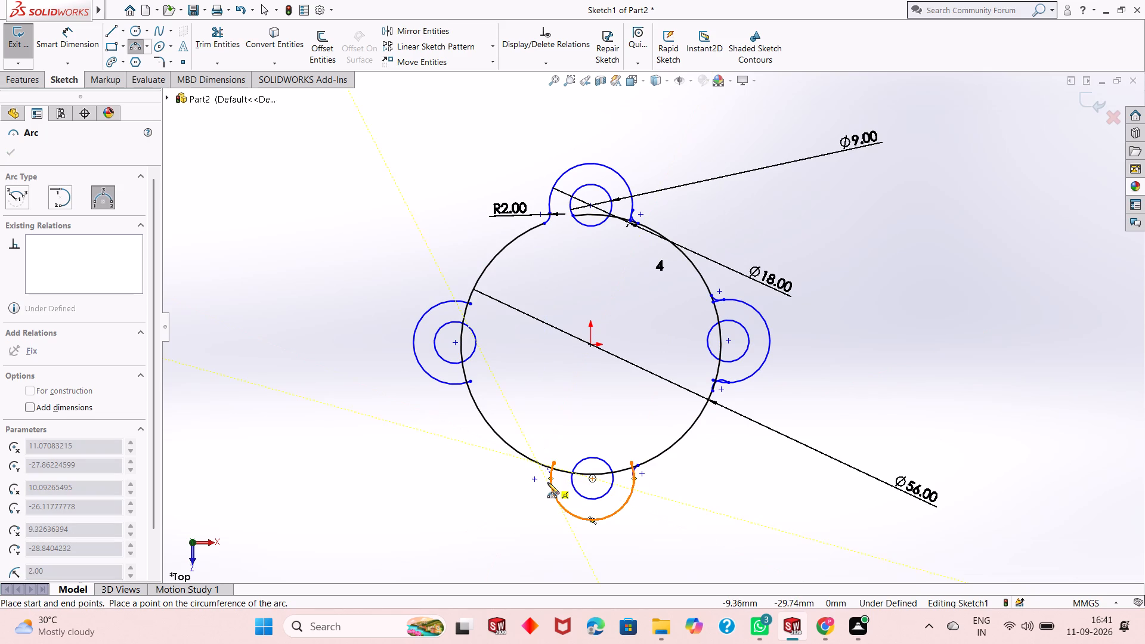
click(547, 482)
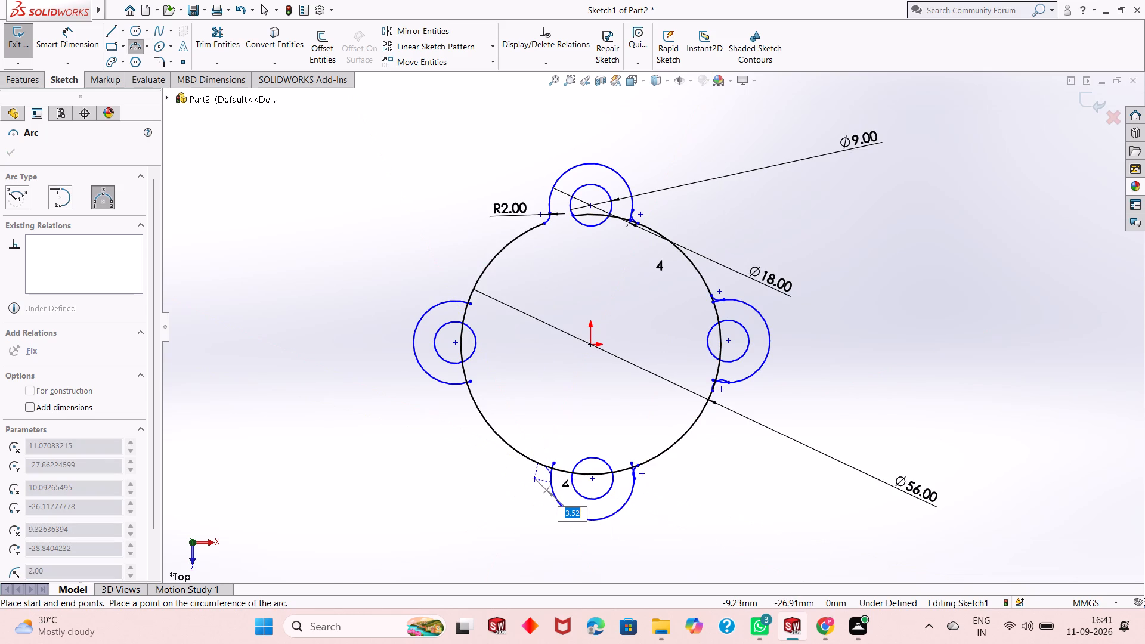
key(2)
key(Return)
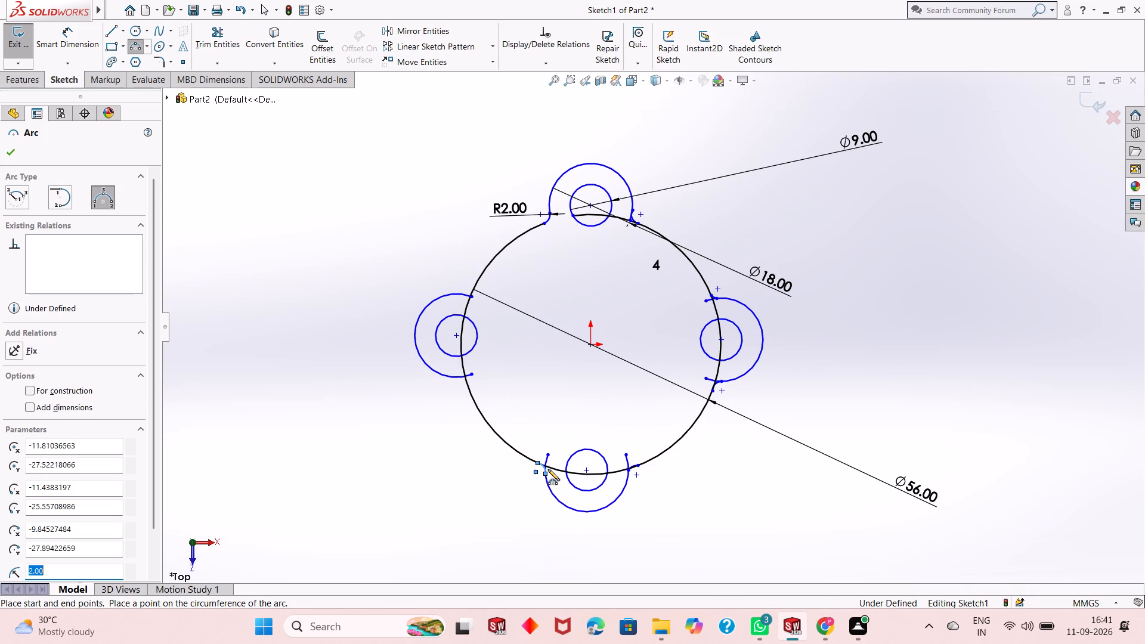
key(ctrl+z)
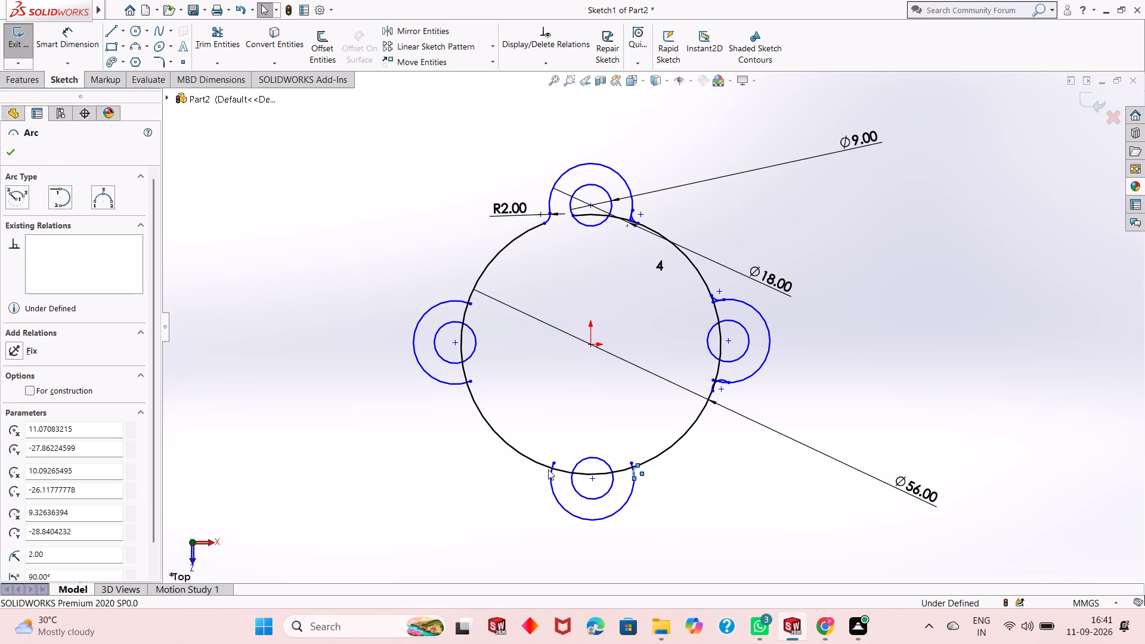
Undo the blend arcs on the lower lug's right side and the right lug's lower side.
key(ctrl+z)
key(ctrl+z)
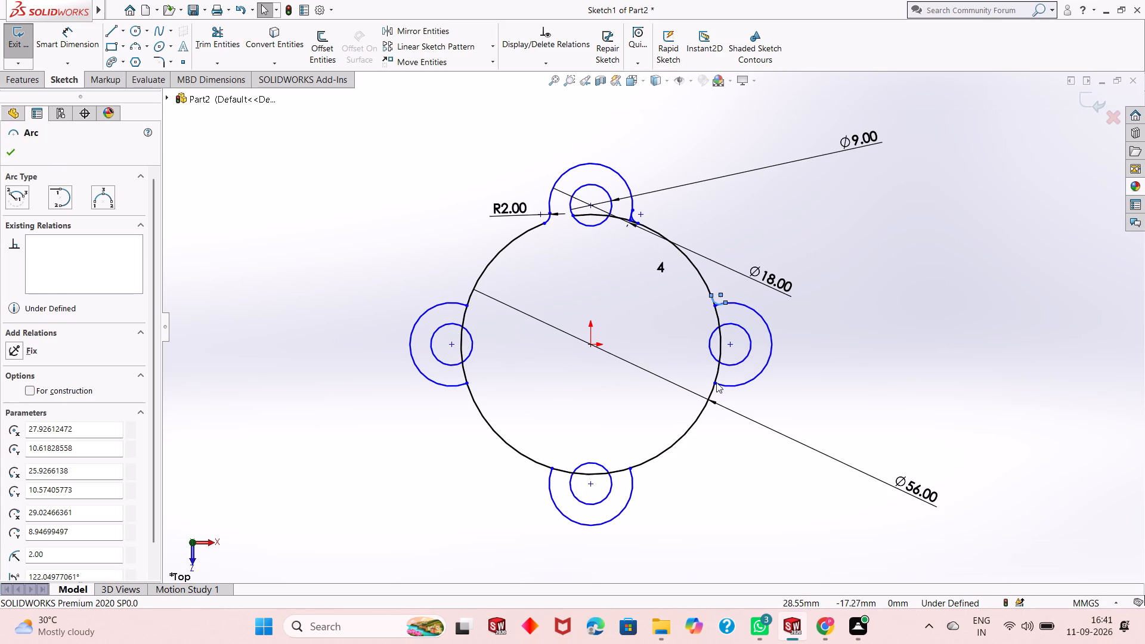
Dimension the radius of the blend arc on the right side of the upper lug.
scroll(631, 192, down, 4)
scroll(633, 288, down, 2)
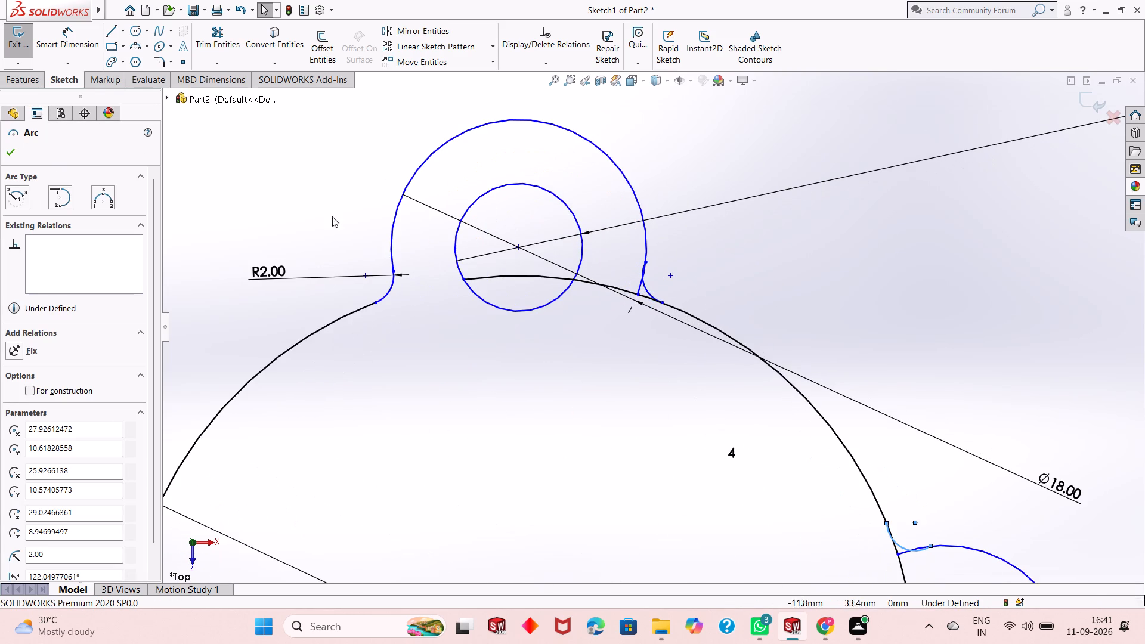
click(42, 40)
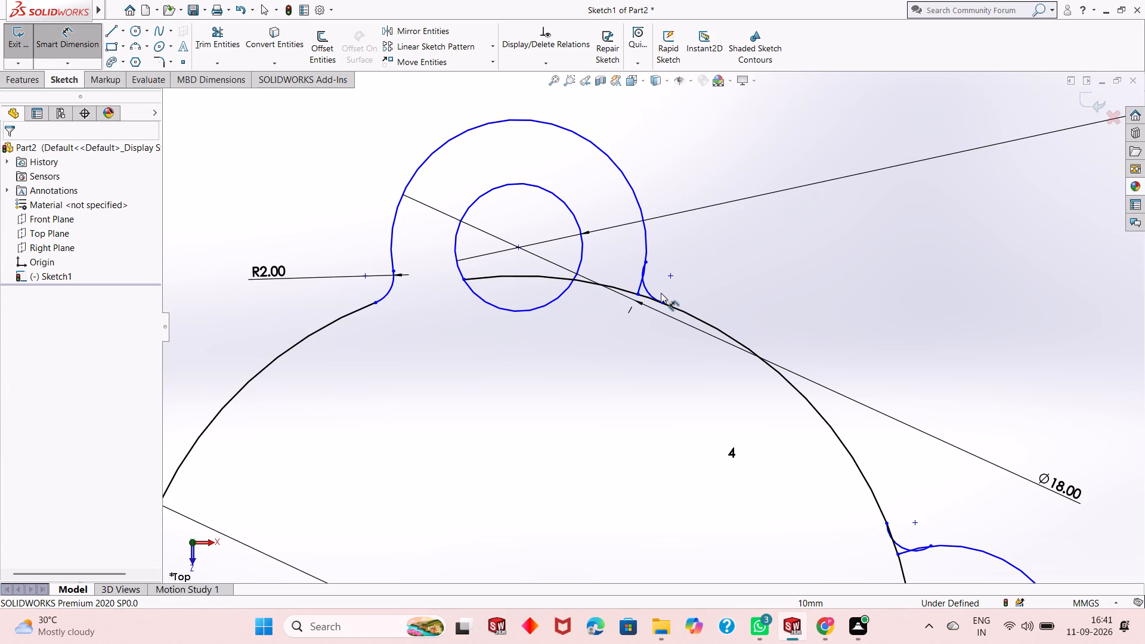
click(646, 287)
click(760, 237)
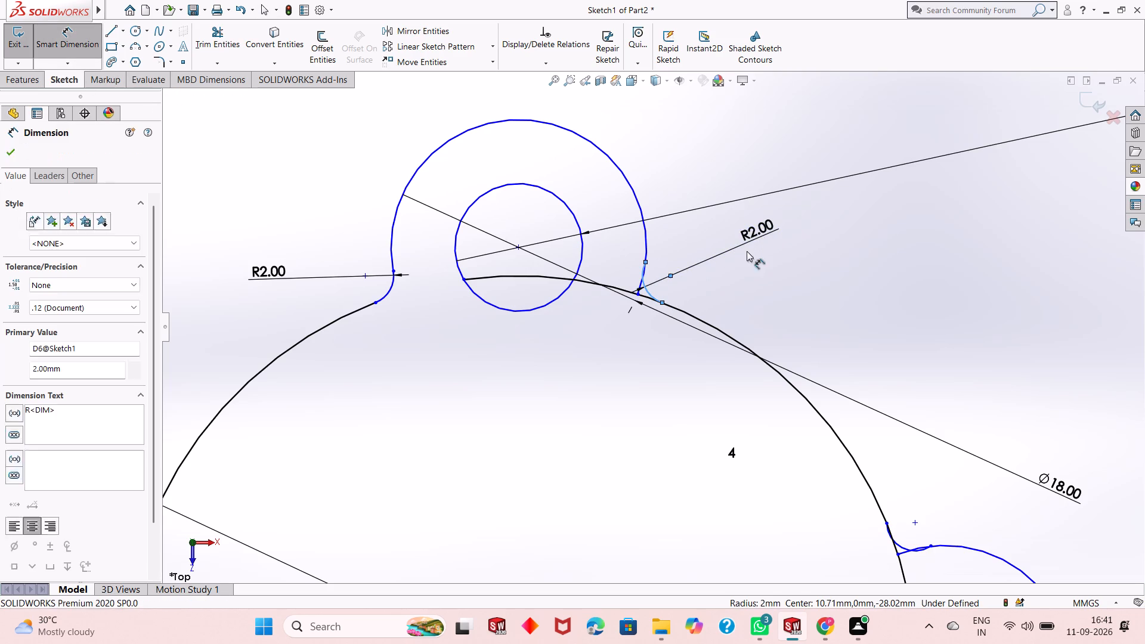
click(708, 218)
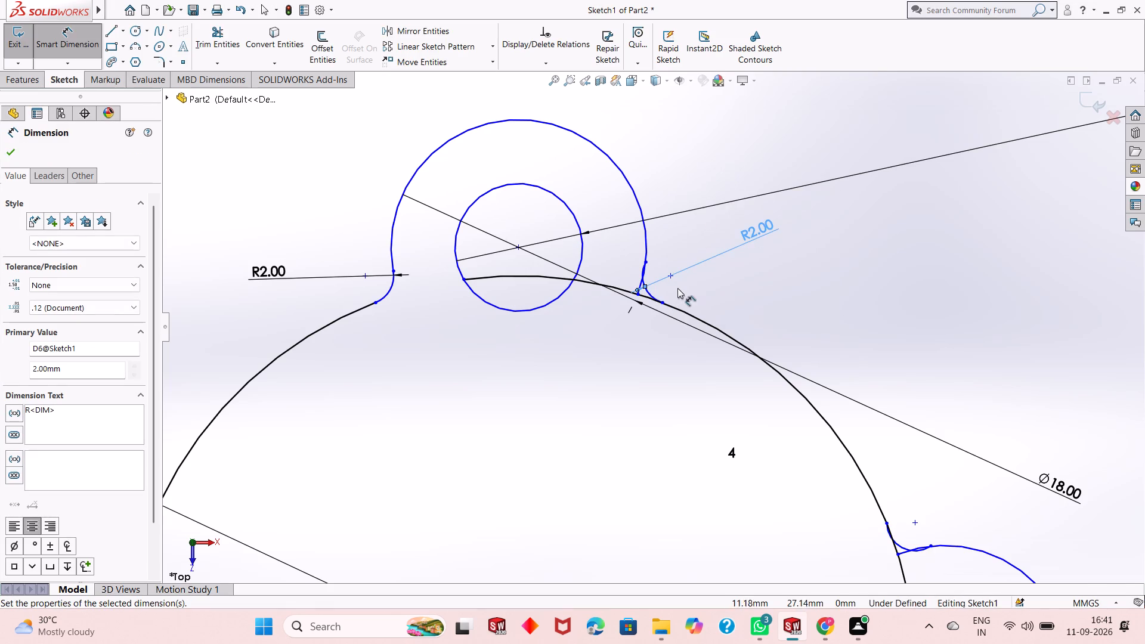
scroll(666, 290, down, 1)
scroll(666, 290, up, 2)
right_click(822, 346)
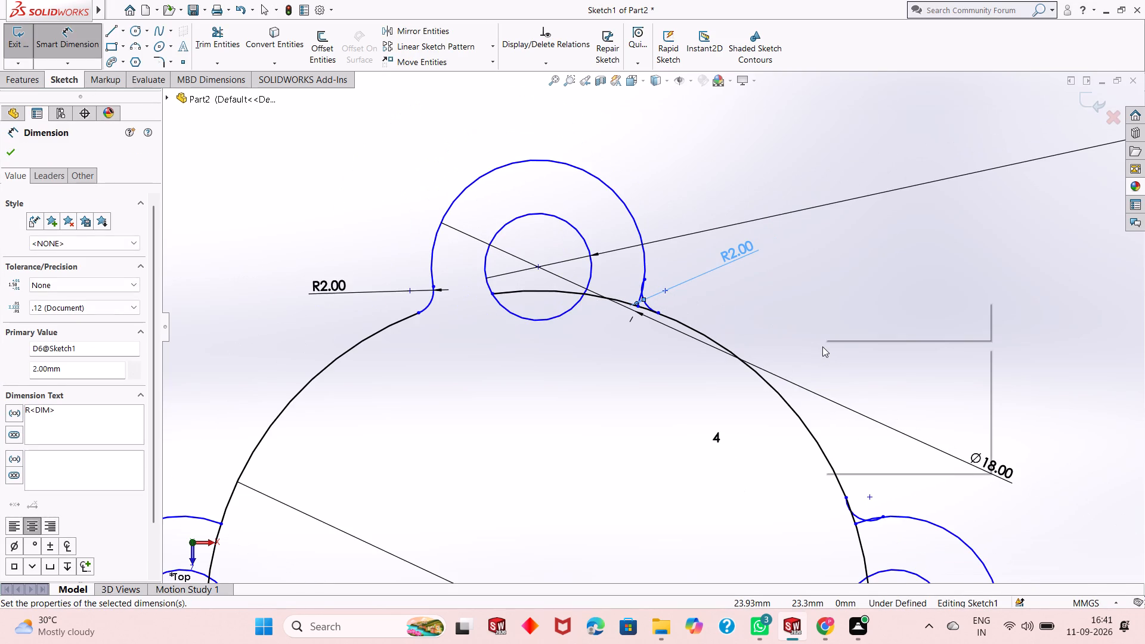
click(837, 383)
Make the blend arc on the upper lug's right side tangent to the upper lug arc.
scroll(682, 295, down, 3)
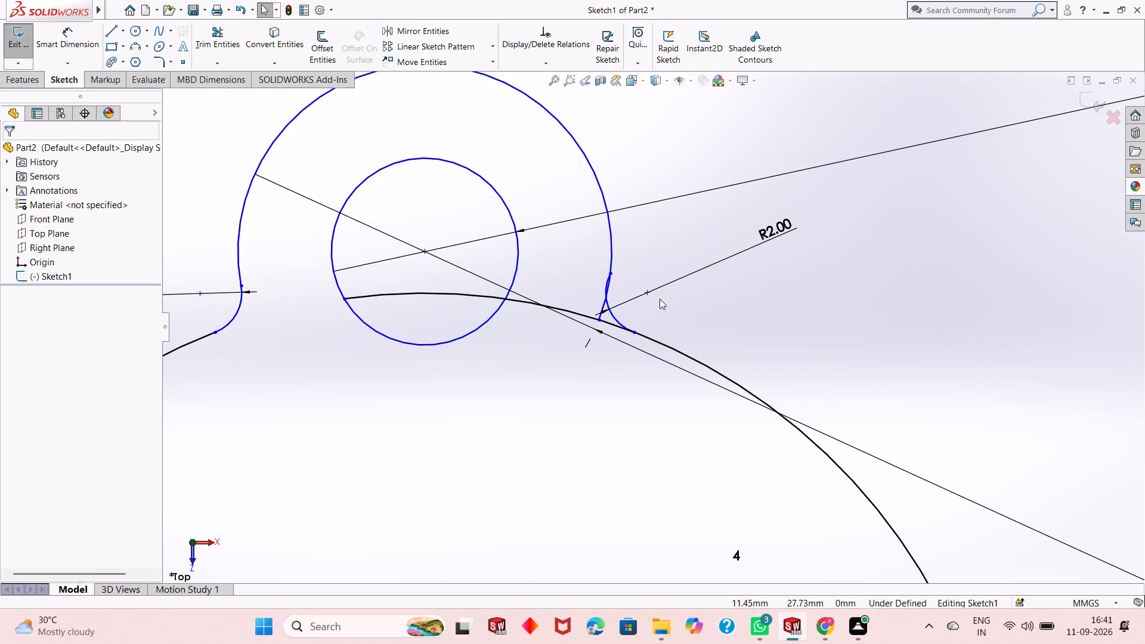
click(615, 320)
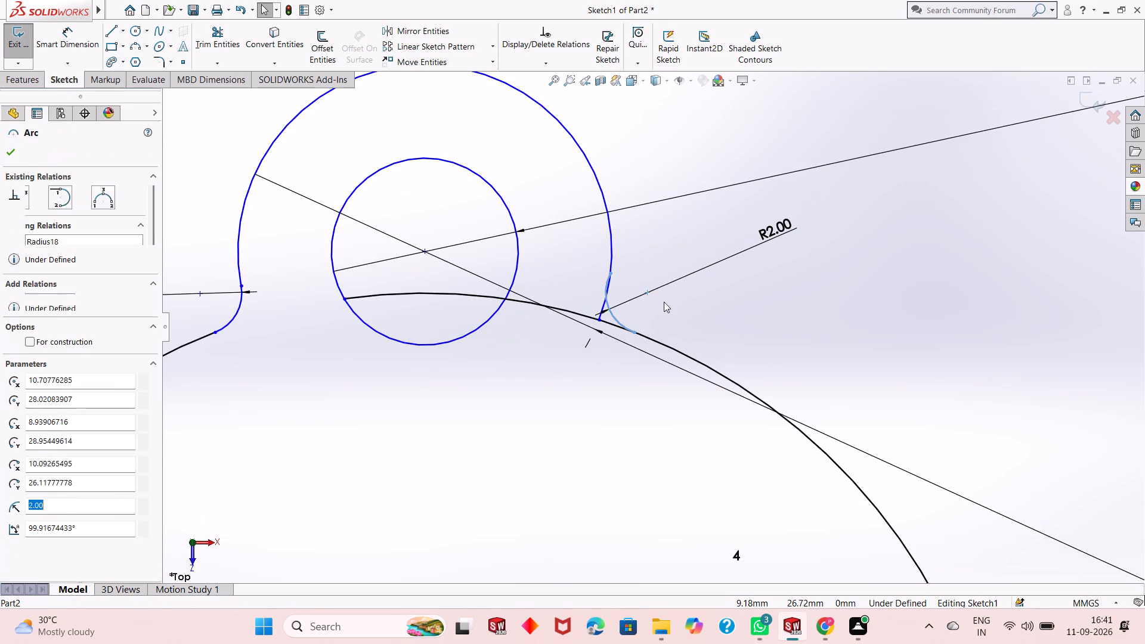
ctrl+click(611, 249)
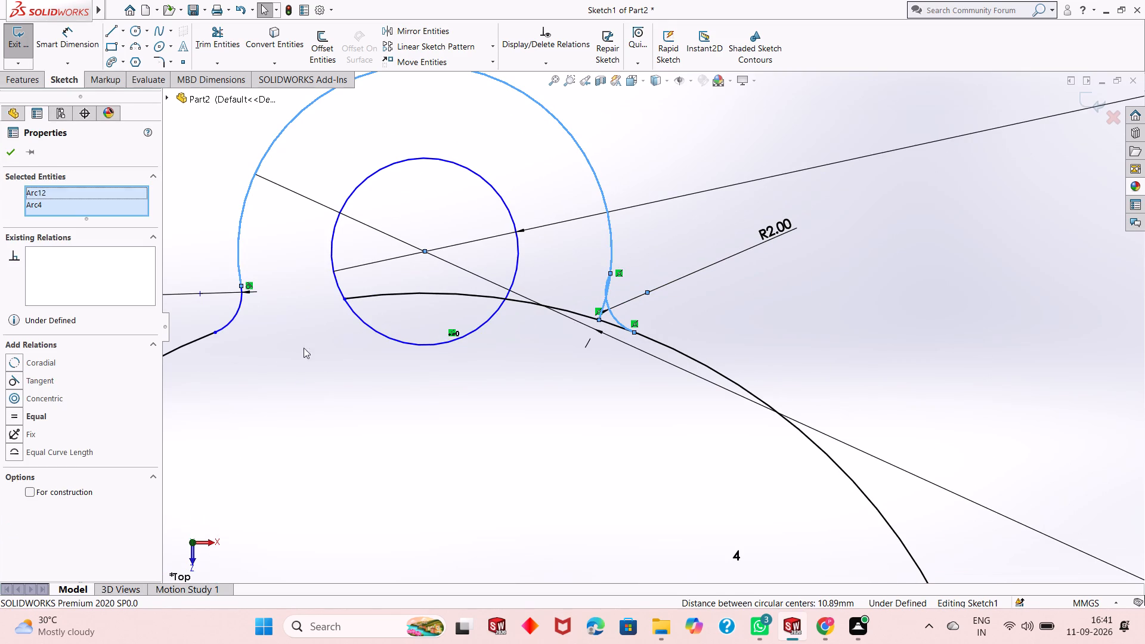
click(47, 381)
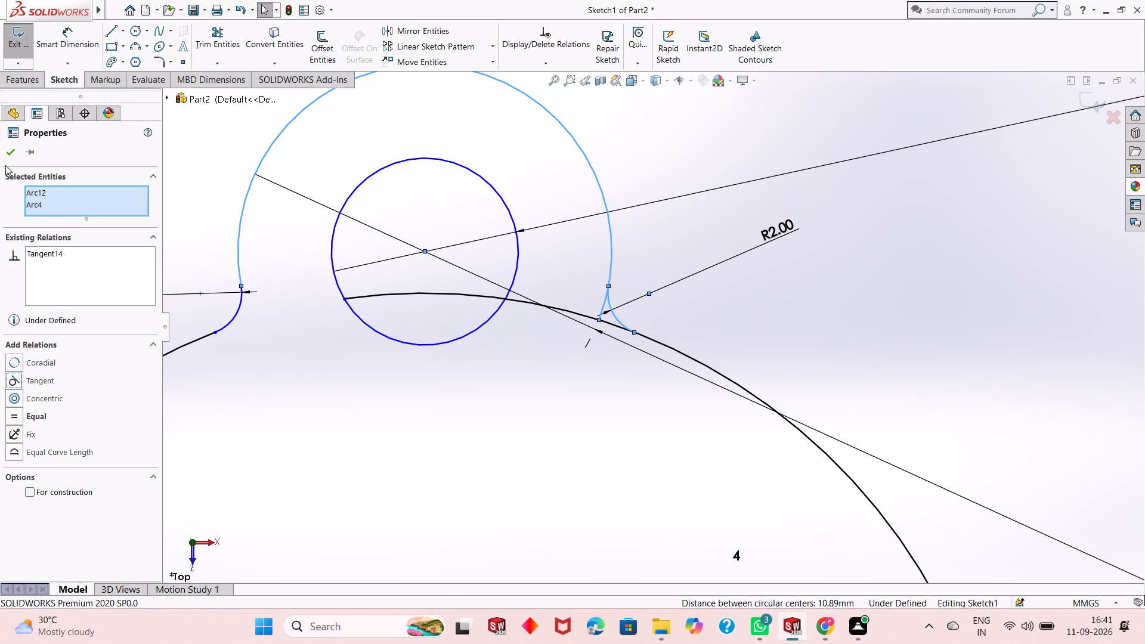
click(8, 157)
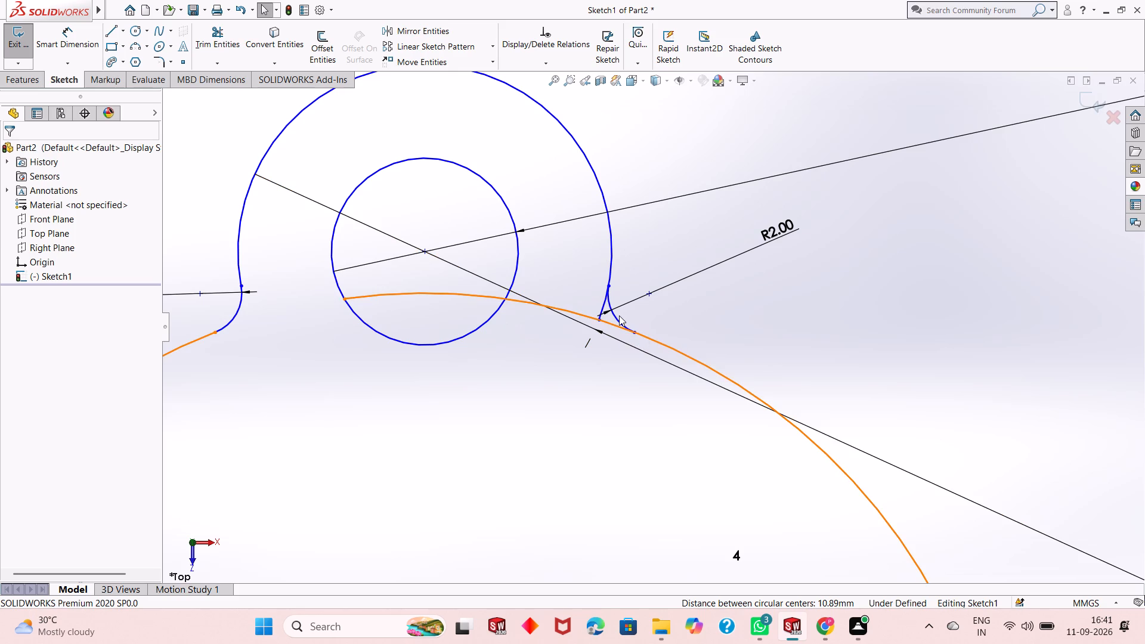
Make the blend arc on the upper lug's right side tangent to the 56 mm circle.
click(617, 321)
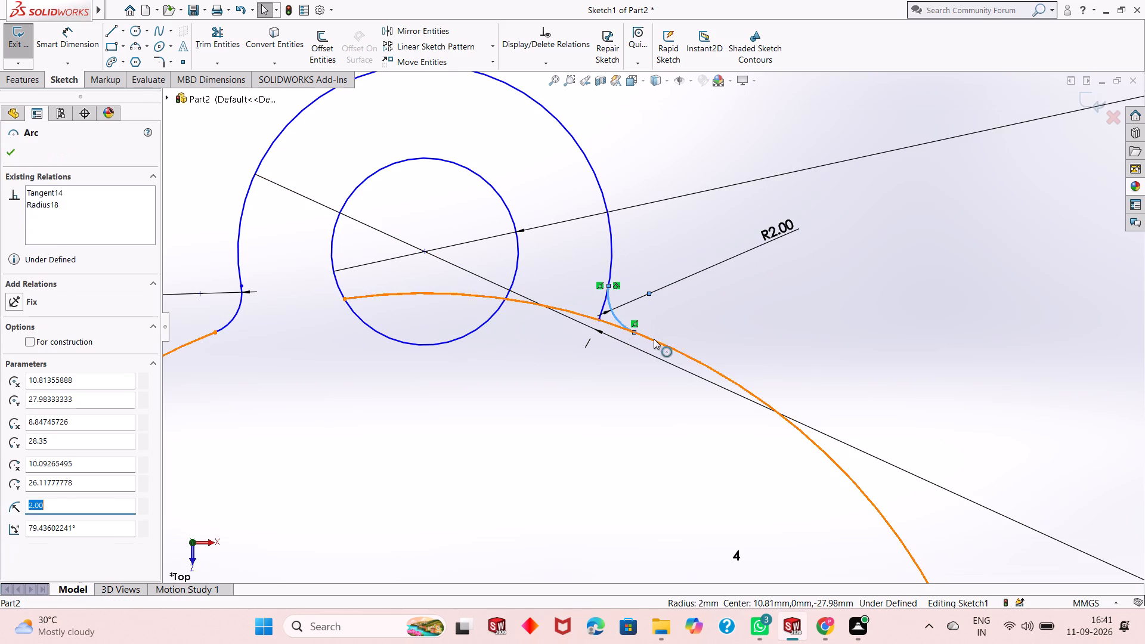
ctrl+click(654, 339)
click(21, 383)
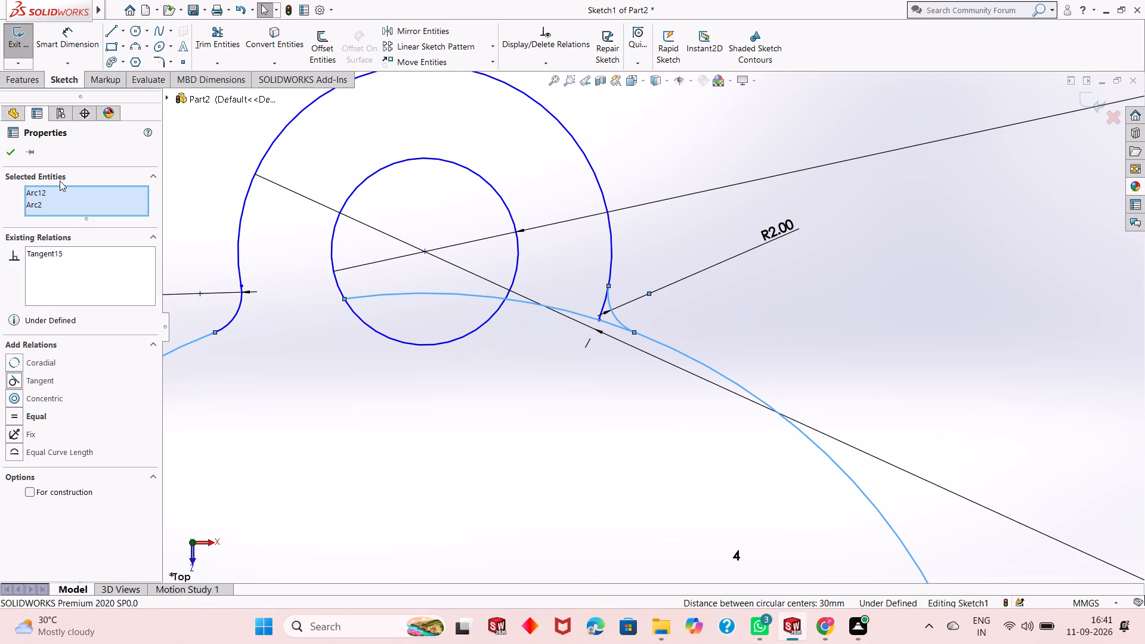
click(14, 153)
Trim the leftover lug arc end beside the upper lug's right blend and the remaining 56 mm circle segments inside the upper lug.
scroll(466, 331, up, 3)
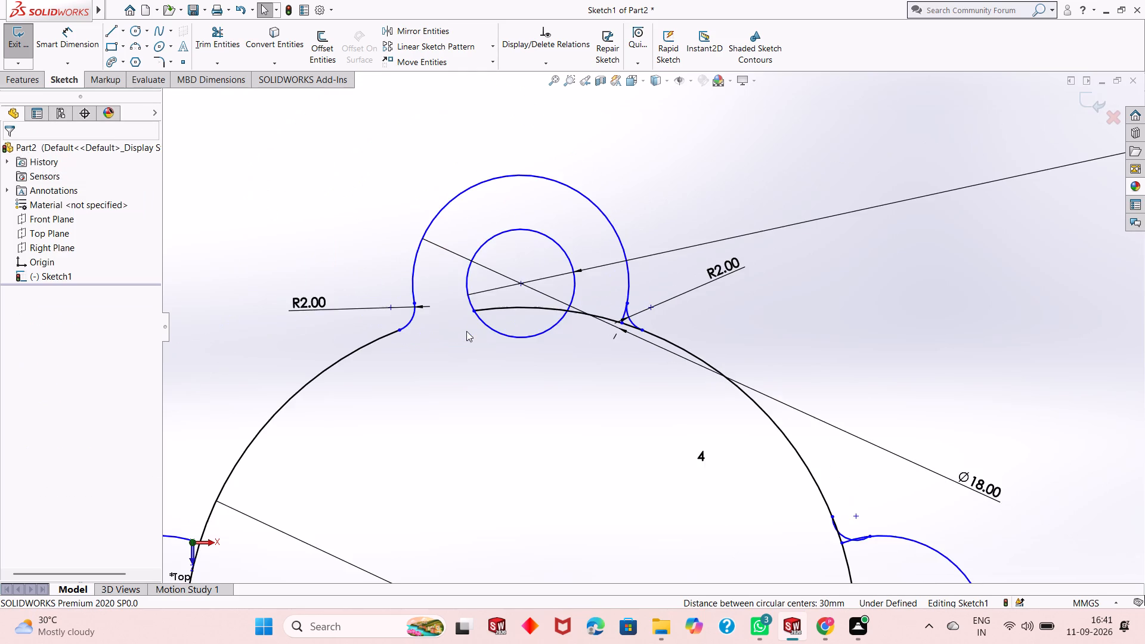
scroll(607, 319, down, 7)
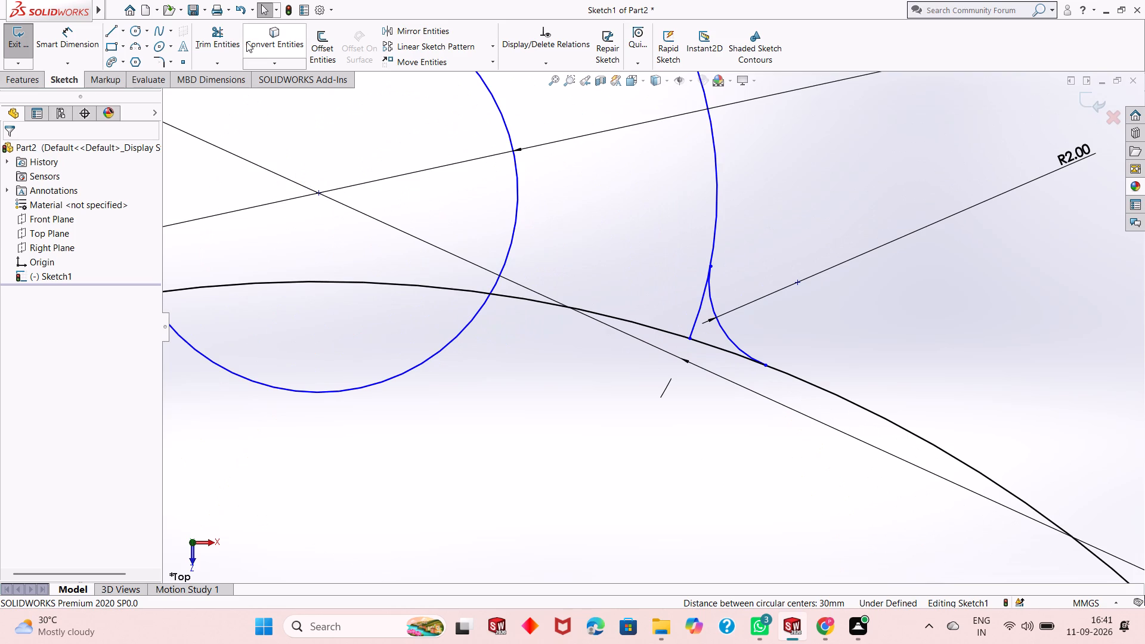
click(225, 48)
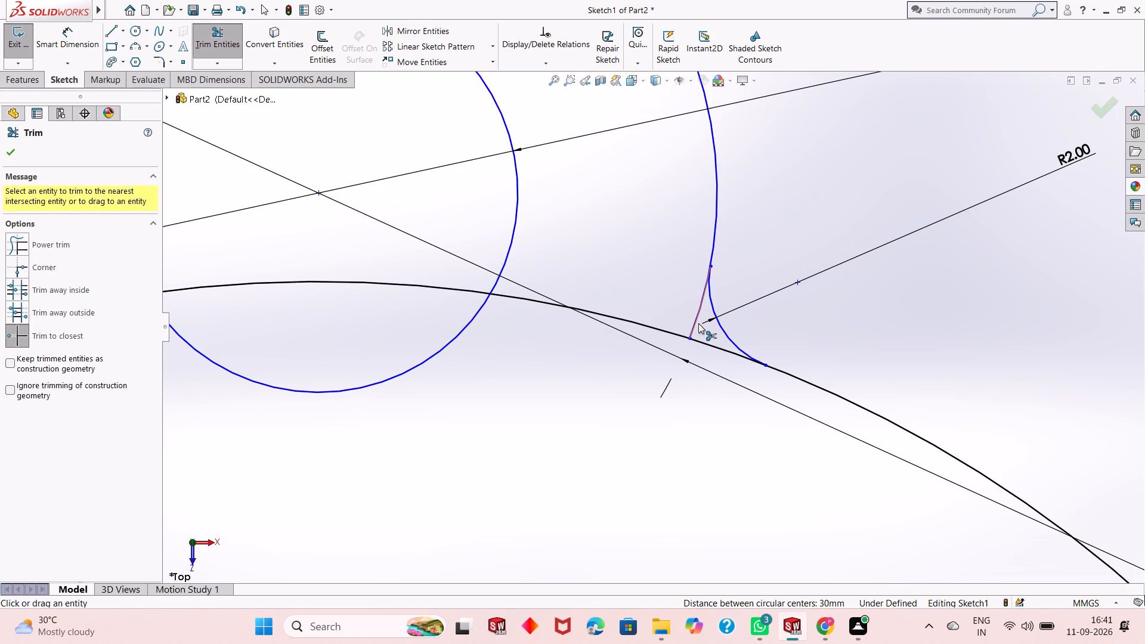
click(698, 323)
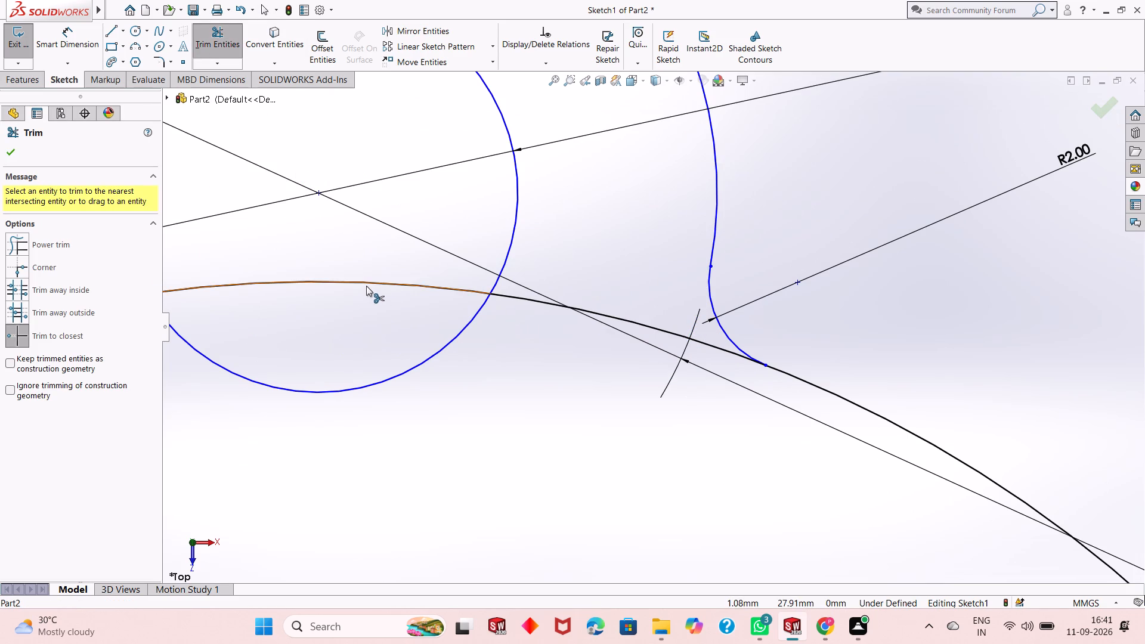
click(366, 286)
scroll(361, 303, up, 2)
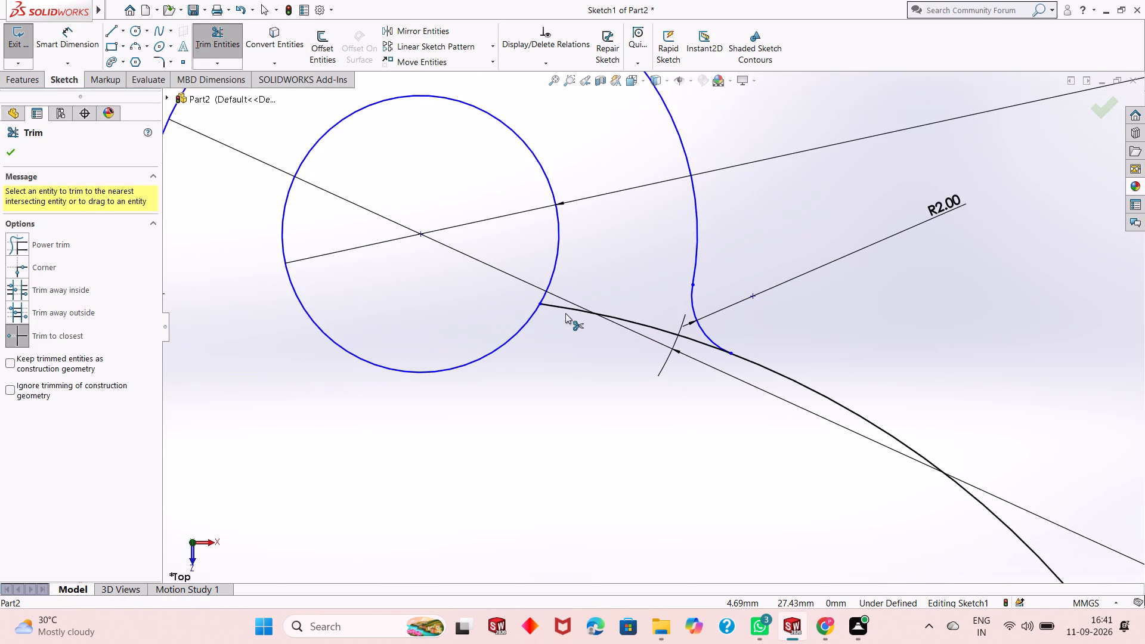
click(577, 313)
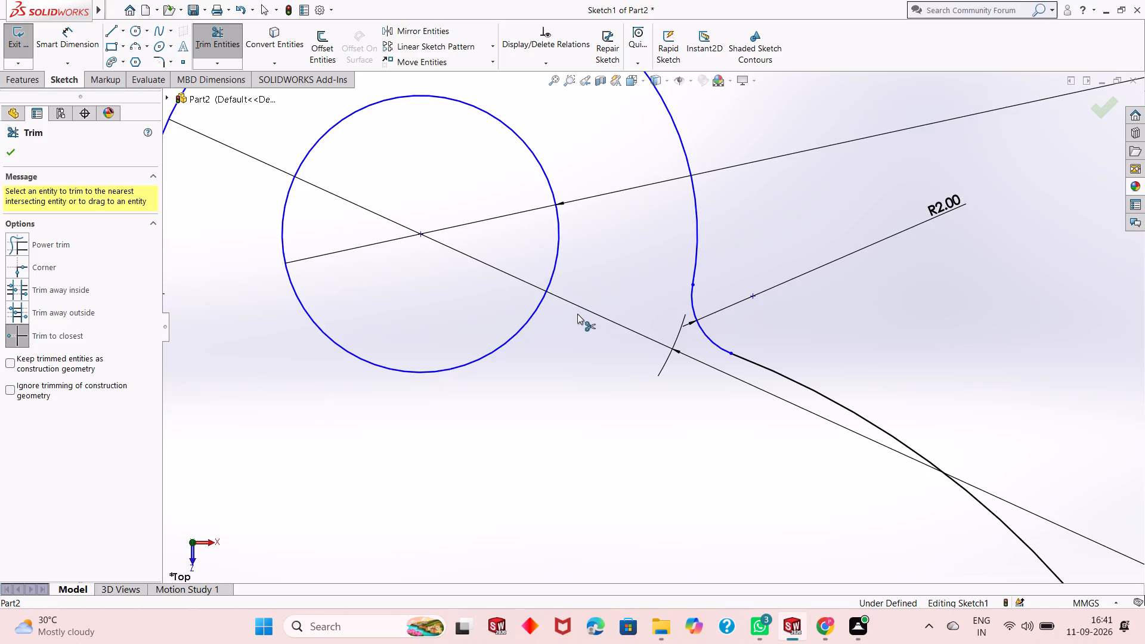
scroll(591, 366, up, 11)
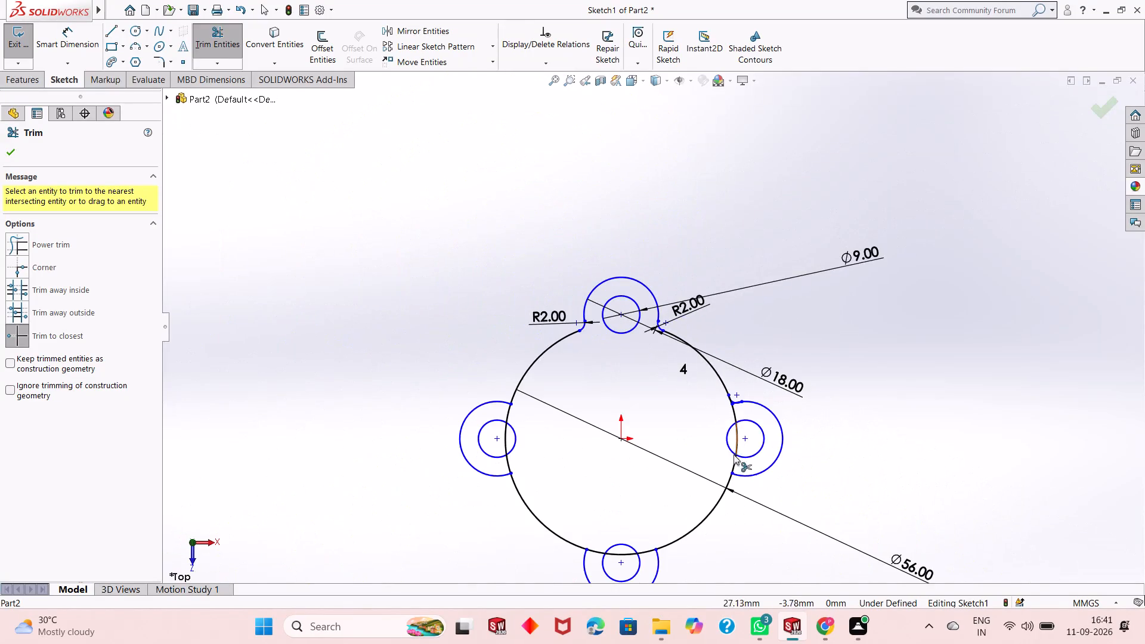
scroll(748, 455, down, 3)
scroll(699, 320, down, 3)
scroll(735, 373, down, 2)
key(Escape)
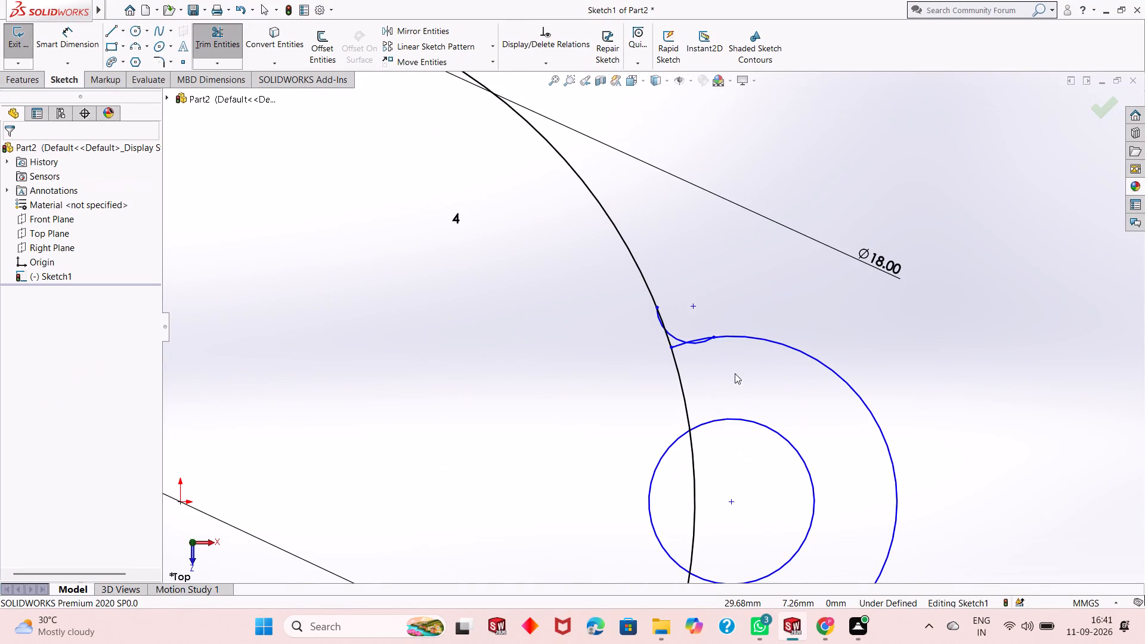
key(Escape)
key(Escape)
Dimension the radius of the blend arc on the upper side of the right lug.
click(89, 46)
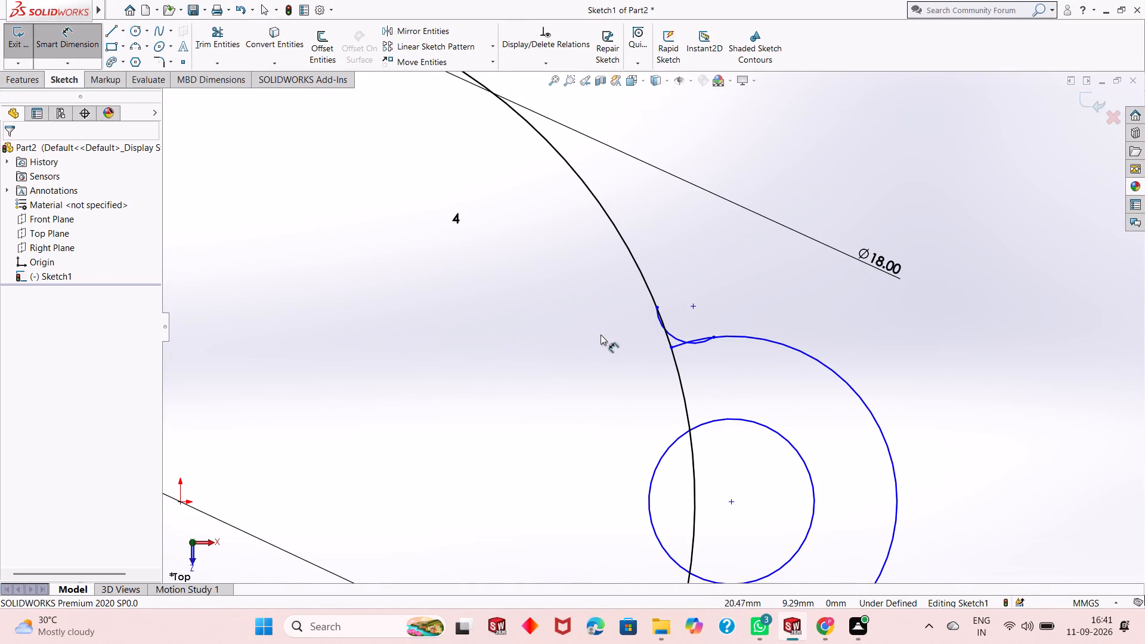
click(674, 339)
click(704, 295)
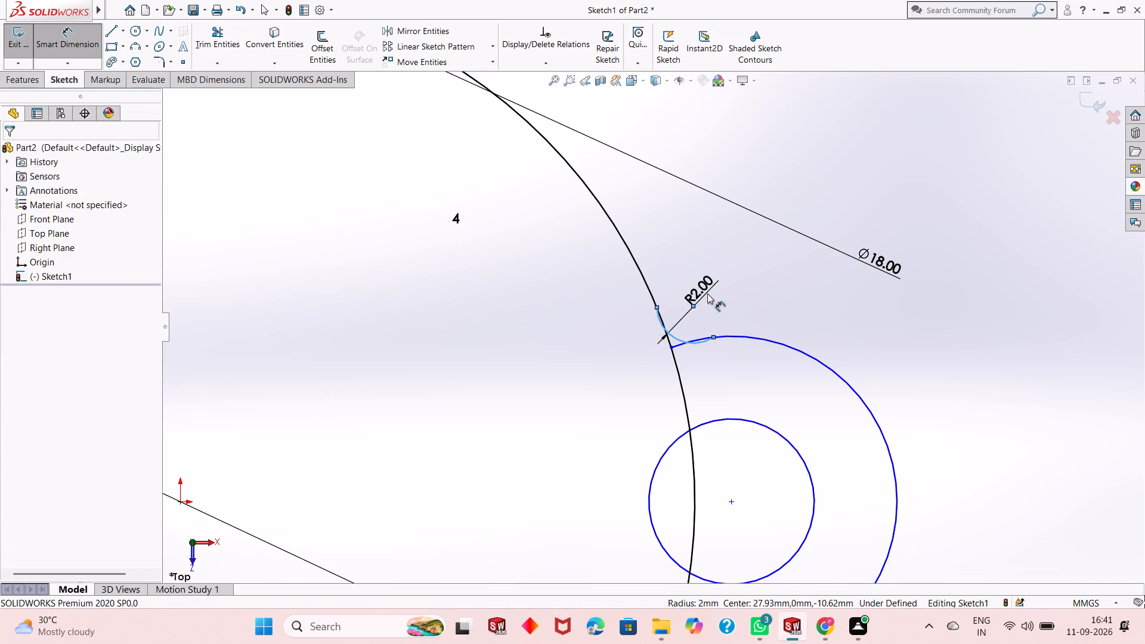
click(654, 273)
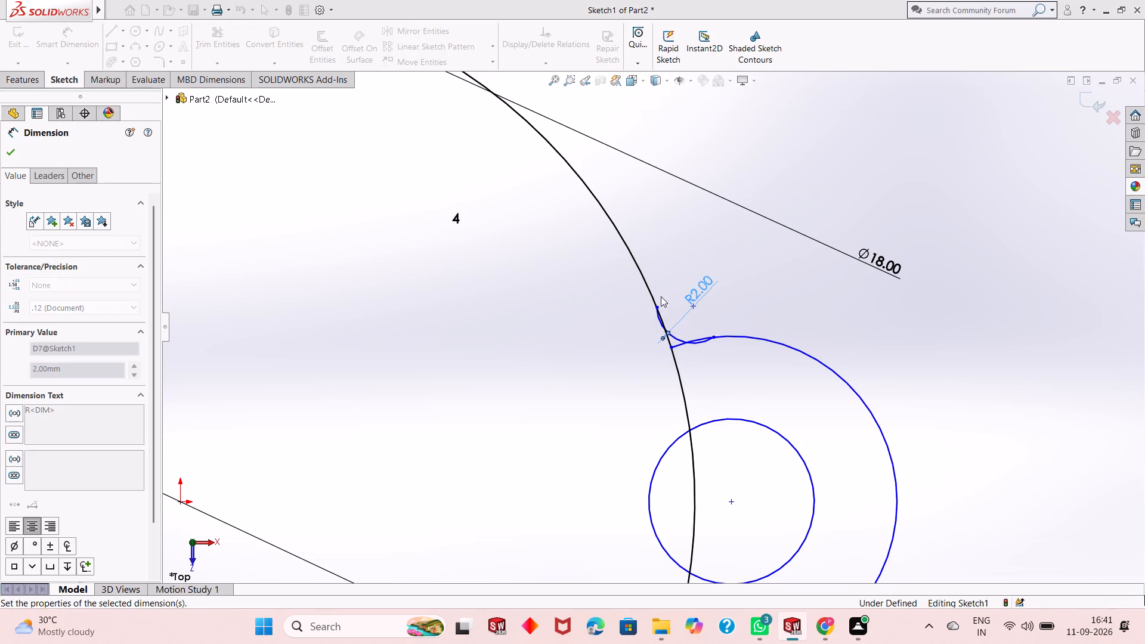
key(Escape)
key(Escape)
key(Escape)
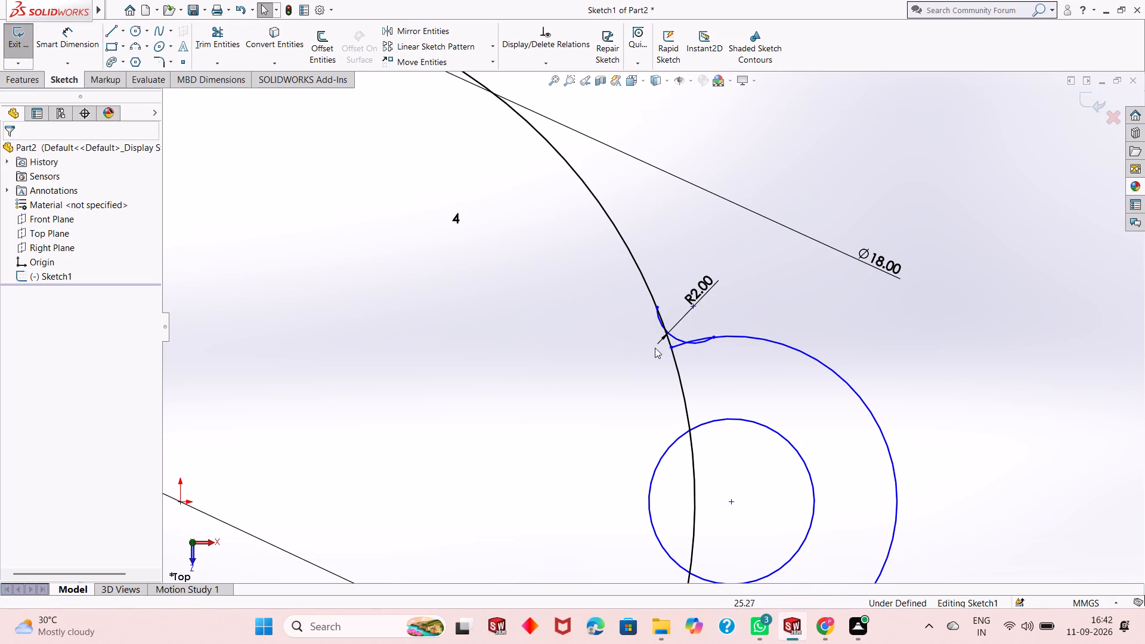
Make the blend arc on the right lug's upper side tangent to the right lug arc.
click(672, 335)
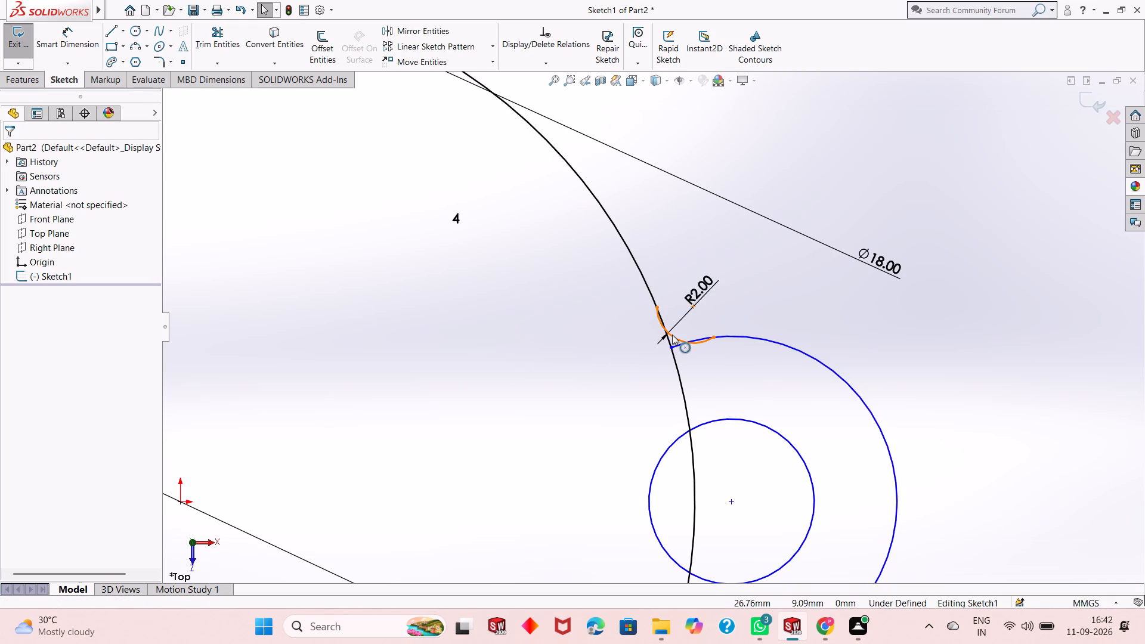
ctrl+click(747, 338)
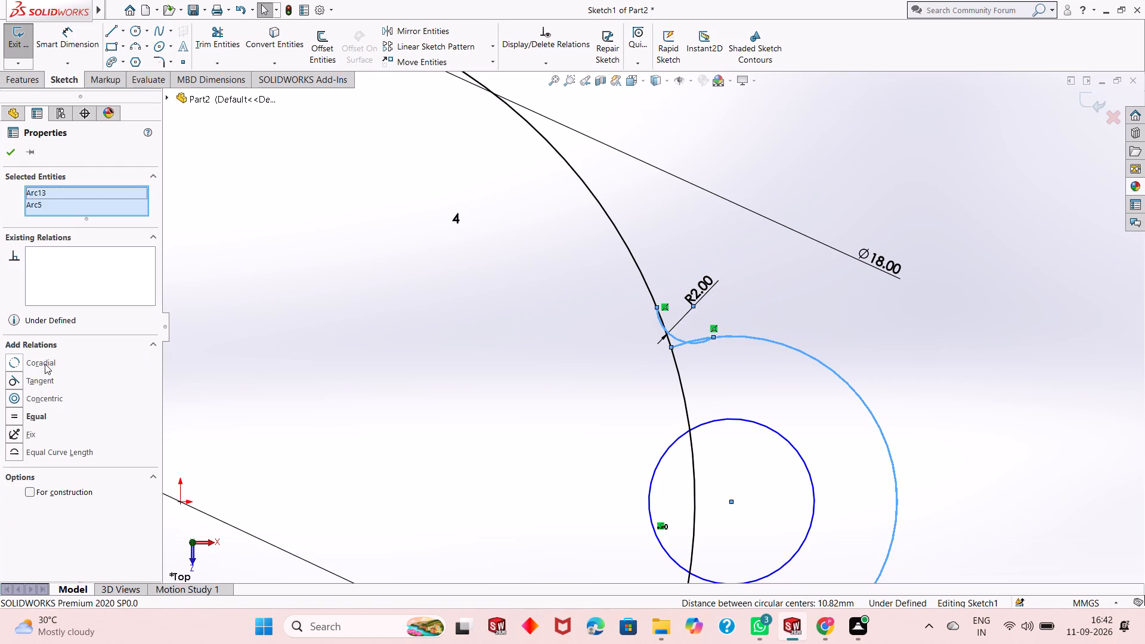
click(33, 380)
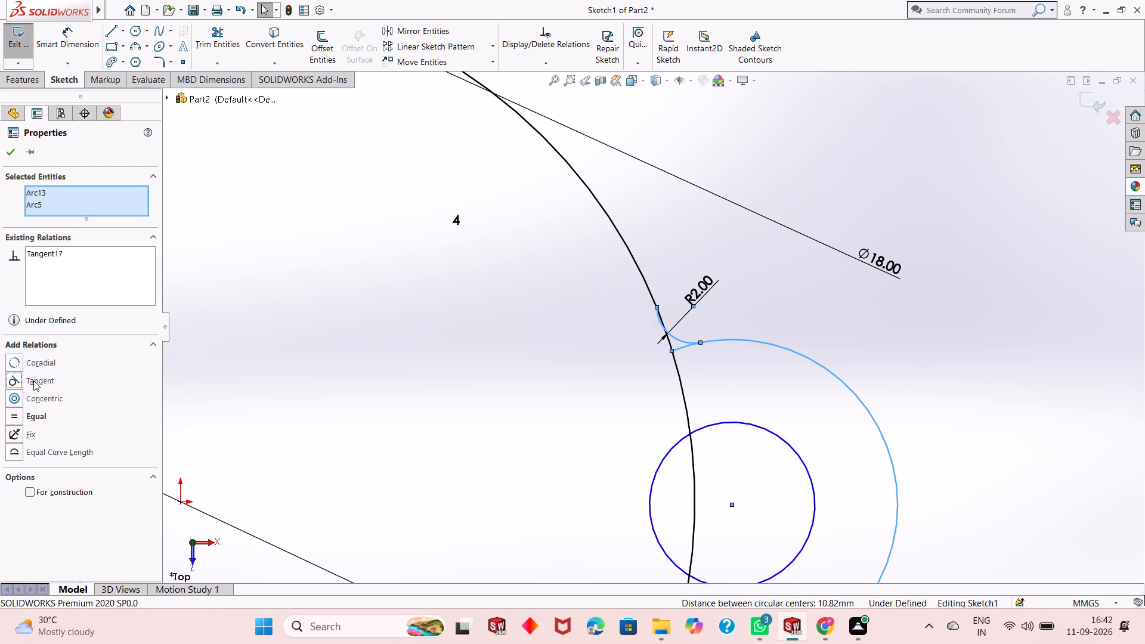
key(Escape)
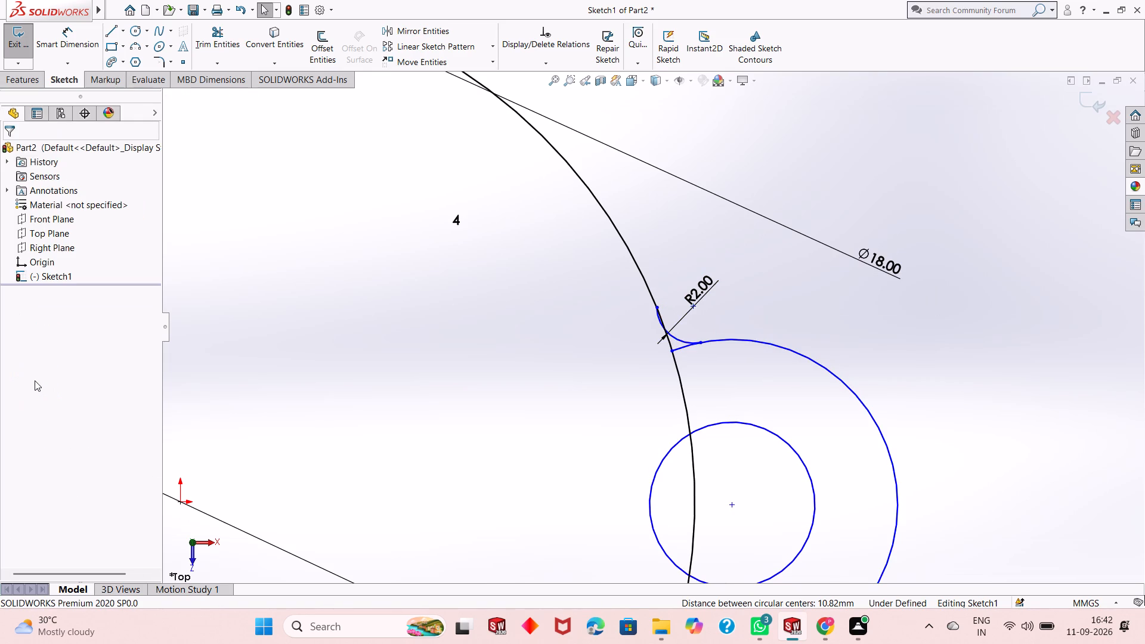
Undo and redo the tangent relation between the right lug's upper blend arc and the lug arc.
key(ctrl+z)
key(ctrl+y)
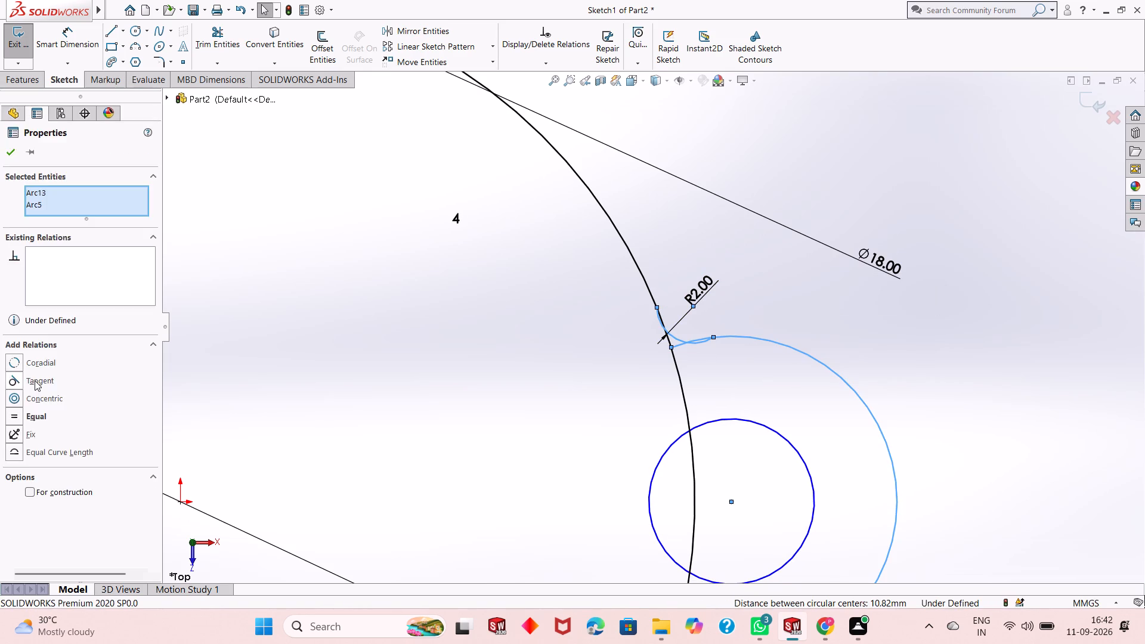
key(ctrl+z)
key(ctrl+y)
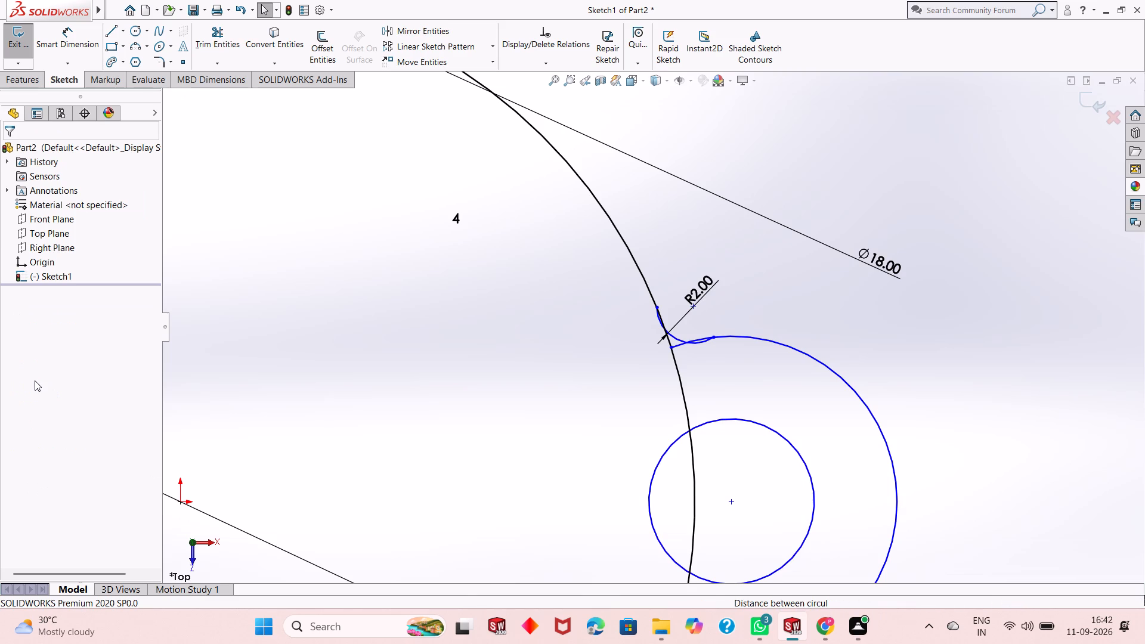
Undo the latest sketch edits back to before the radius dimension on the right lug's upper blend arc.
key(ctrl+z)
key(ctrl+y)
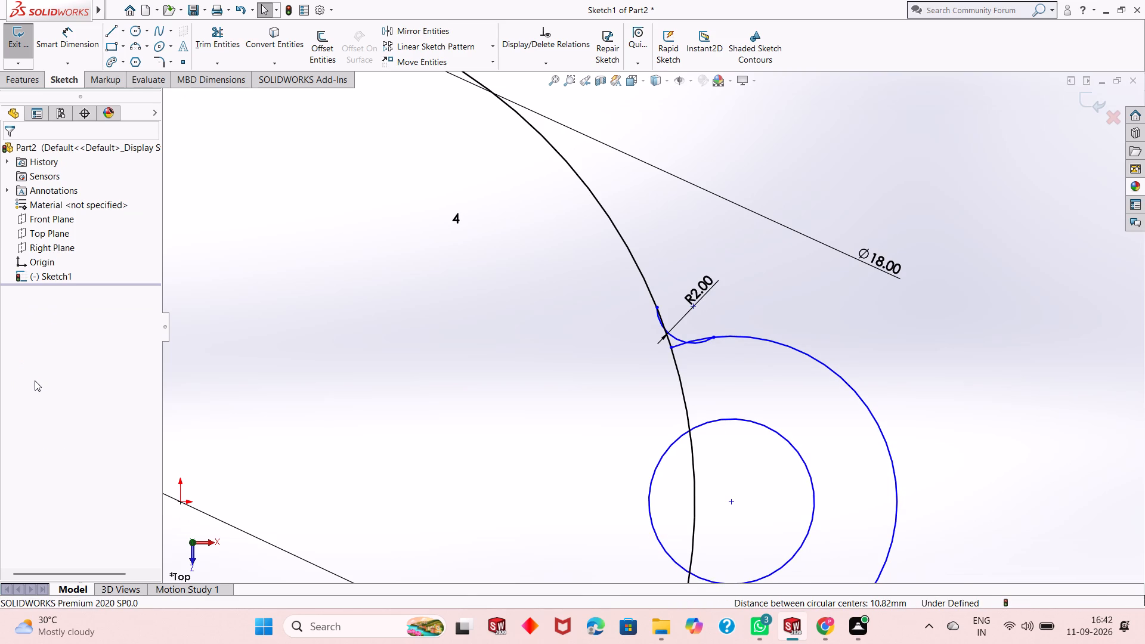
key(ctrl+z)
key(Escape)
key(ctrl+z)
key(ctrl+z)
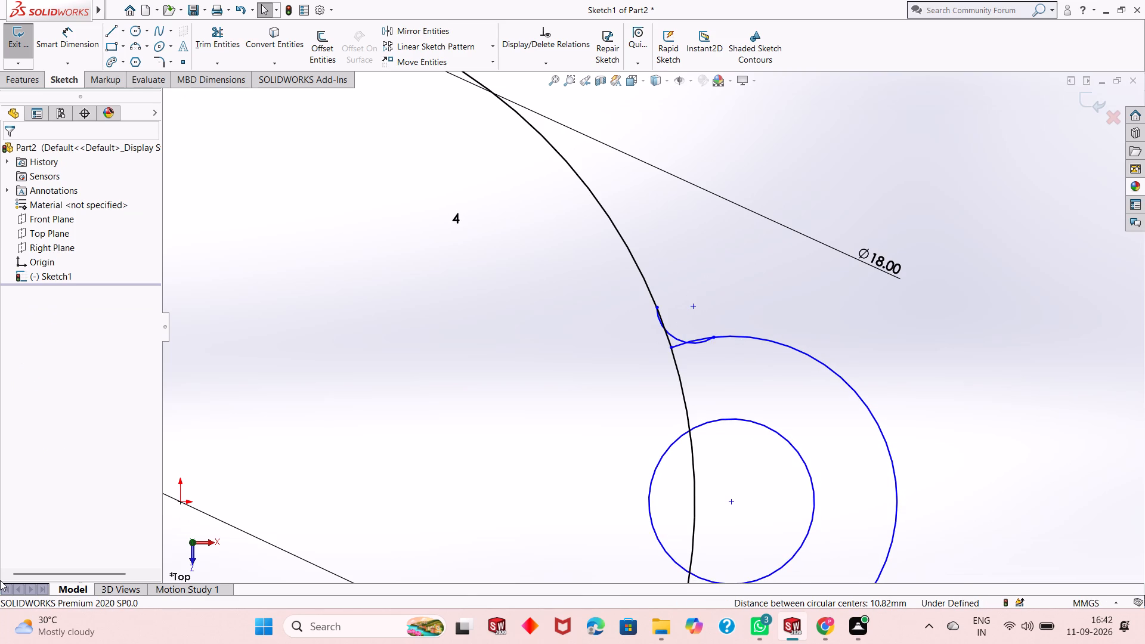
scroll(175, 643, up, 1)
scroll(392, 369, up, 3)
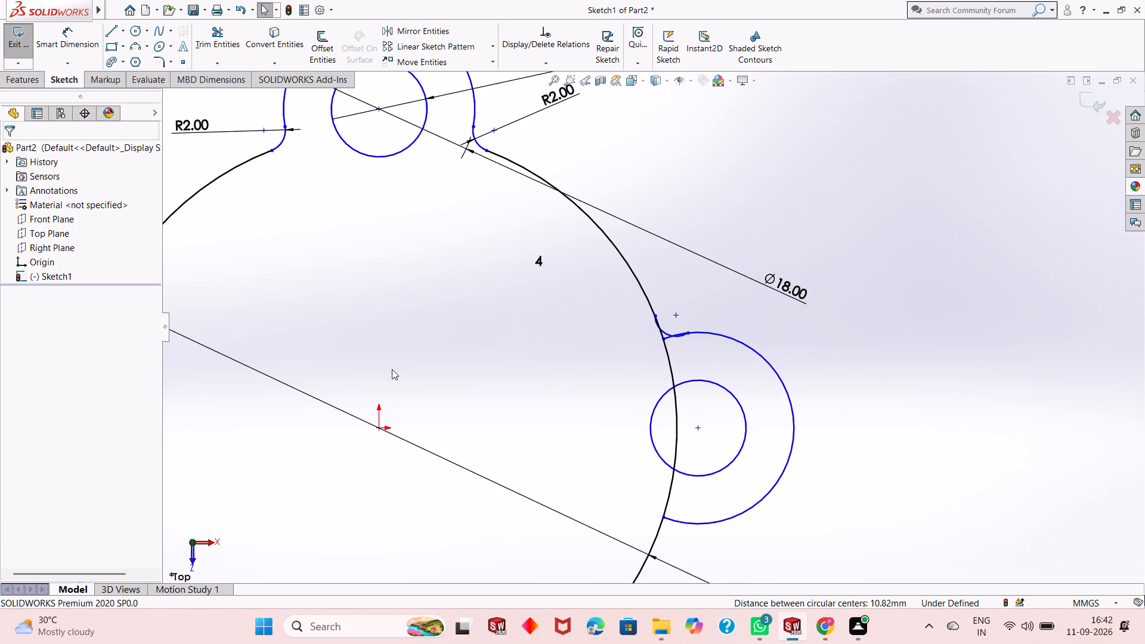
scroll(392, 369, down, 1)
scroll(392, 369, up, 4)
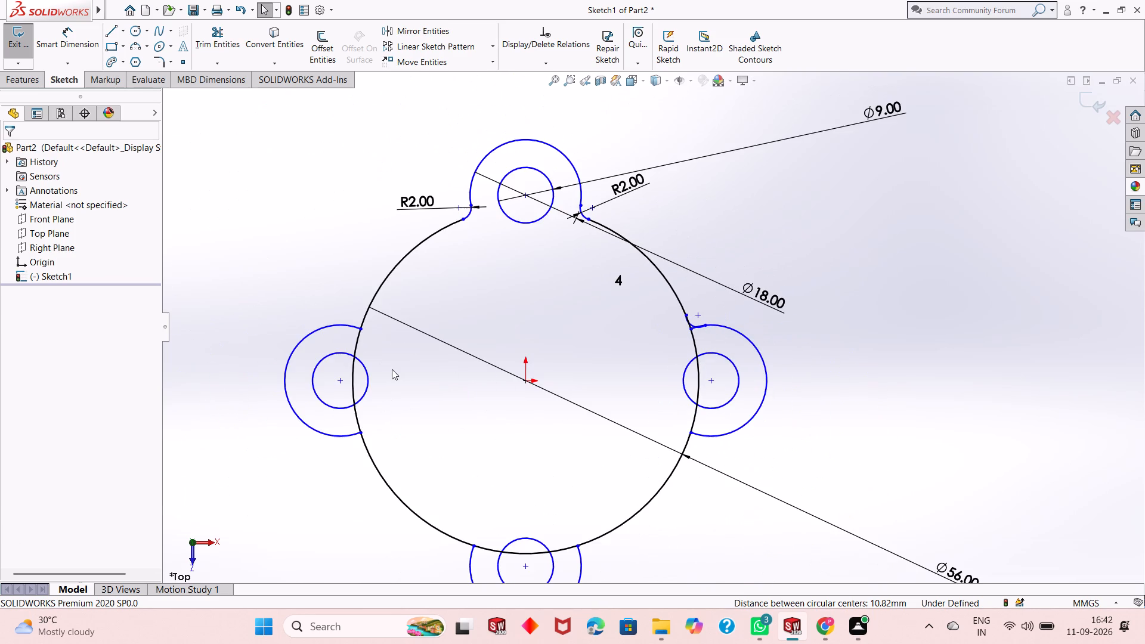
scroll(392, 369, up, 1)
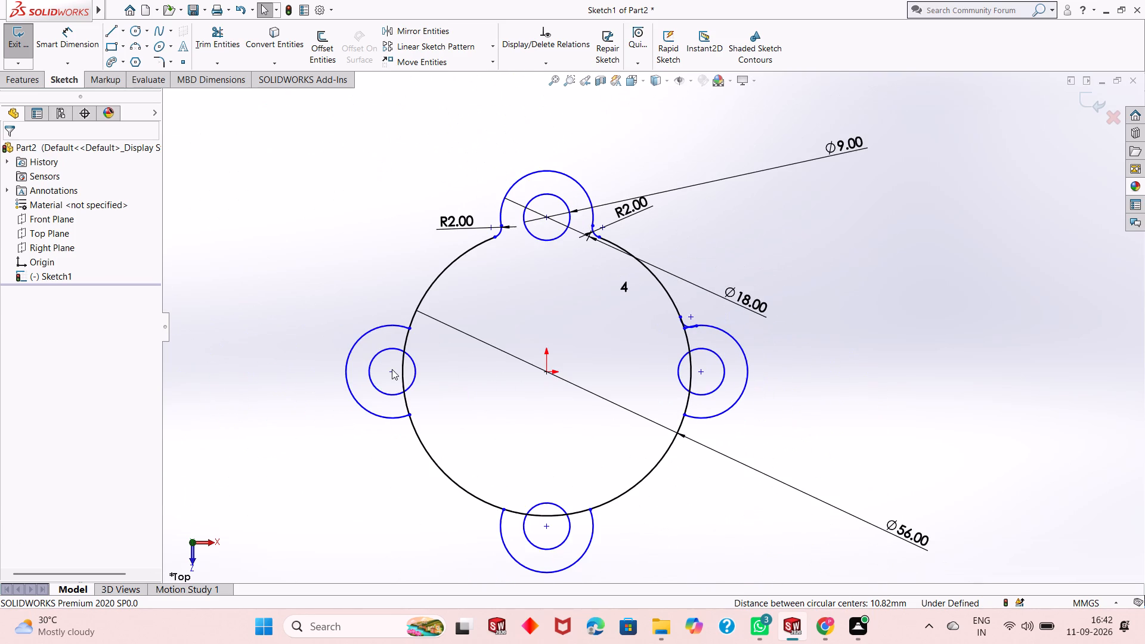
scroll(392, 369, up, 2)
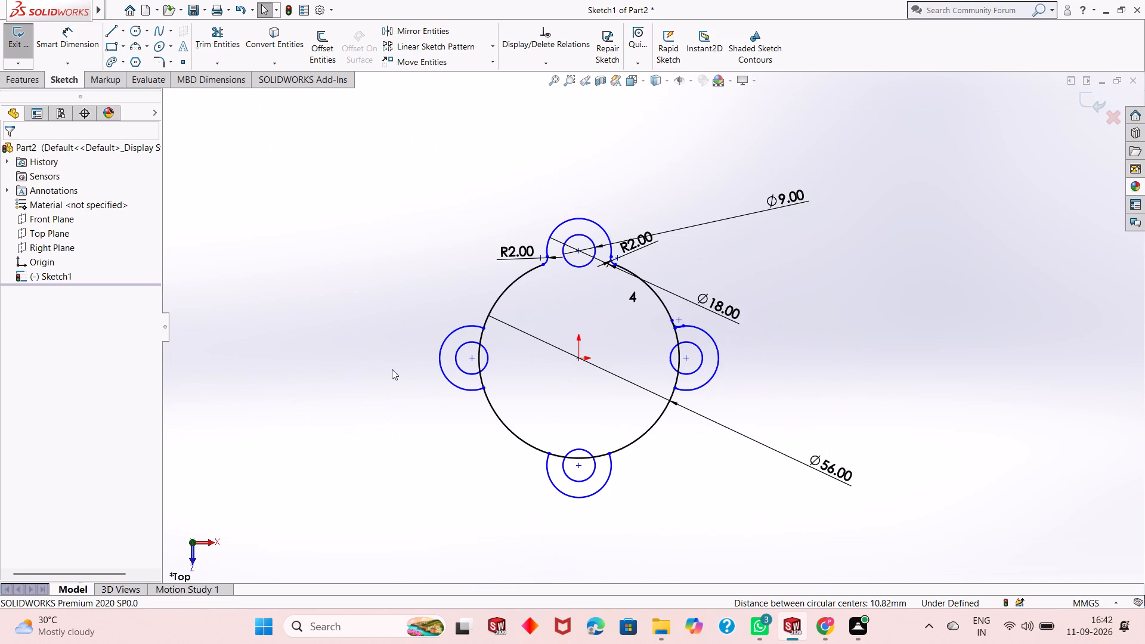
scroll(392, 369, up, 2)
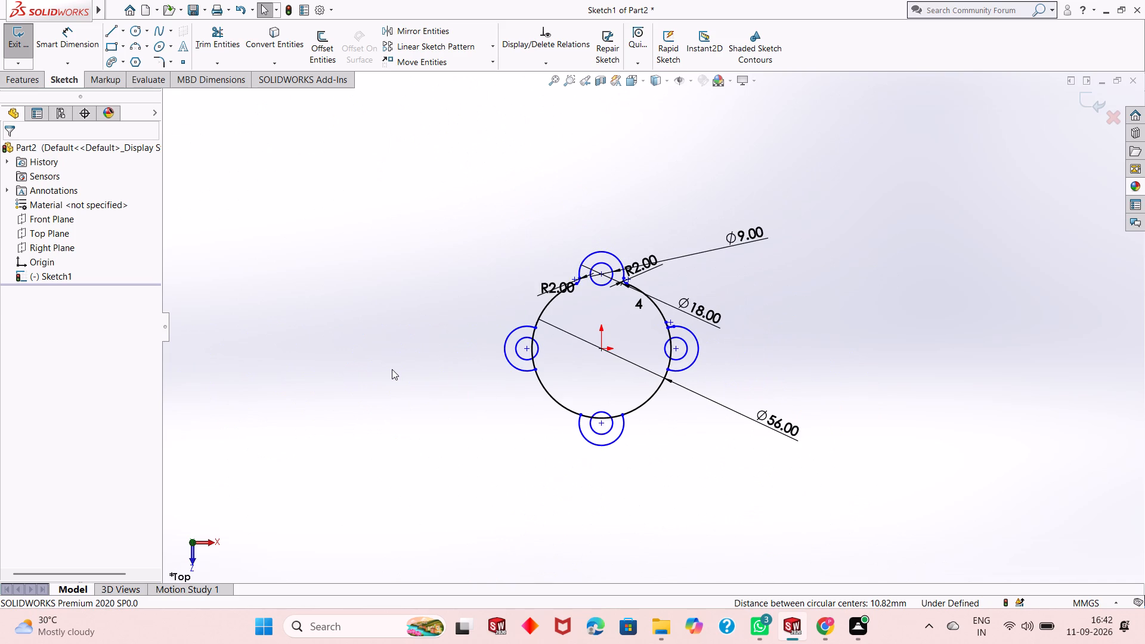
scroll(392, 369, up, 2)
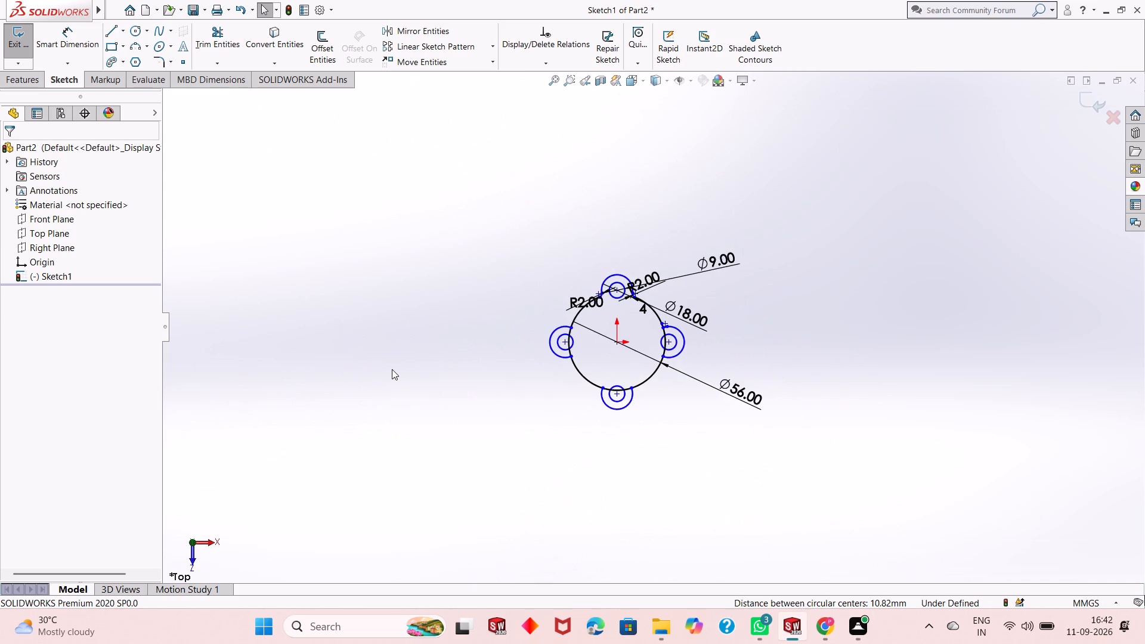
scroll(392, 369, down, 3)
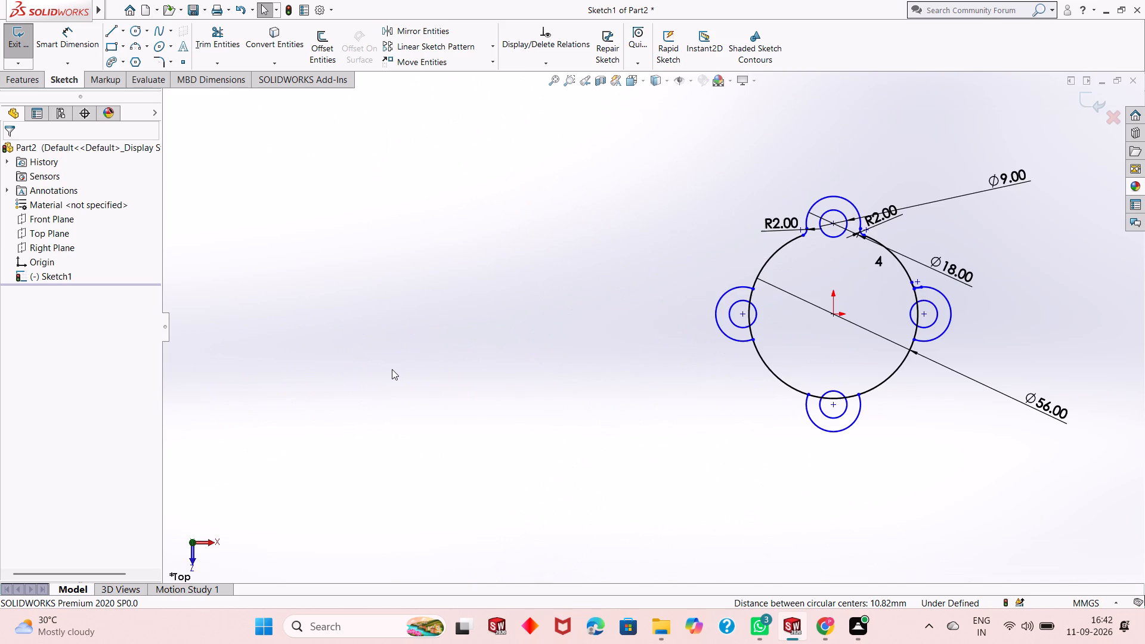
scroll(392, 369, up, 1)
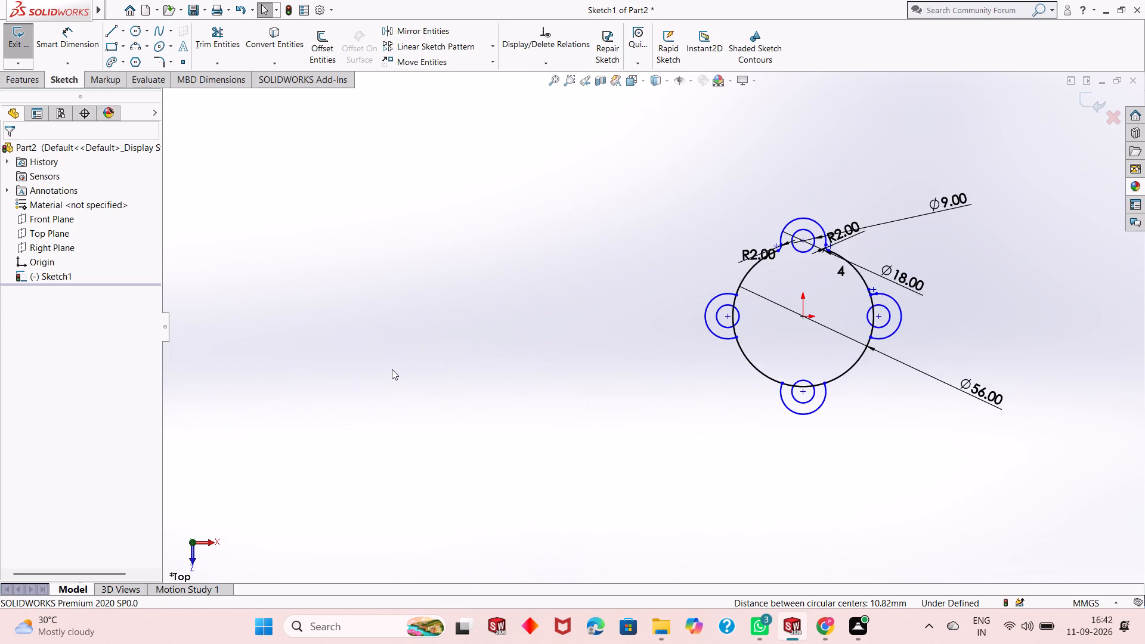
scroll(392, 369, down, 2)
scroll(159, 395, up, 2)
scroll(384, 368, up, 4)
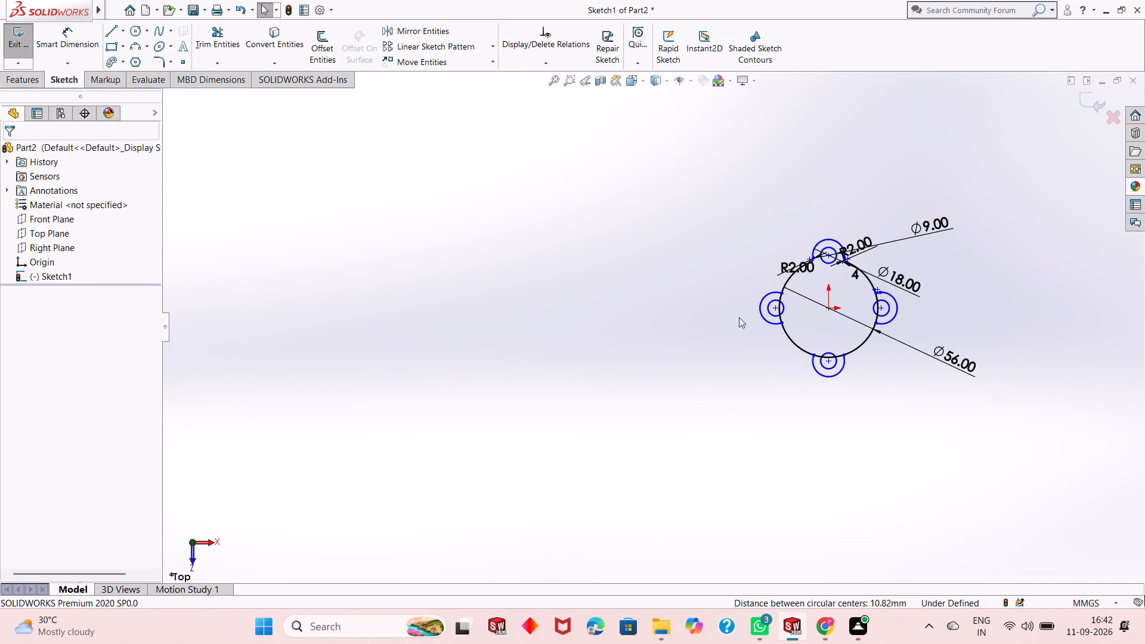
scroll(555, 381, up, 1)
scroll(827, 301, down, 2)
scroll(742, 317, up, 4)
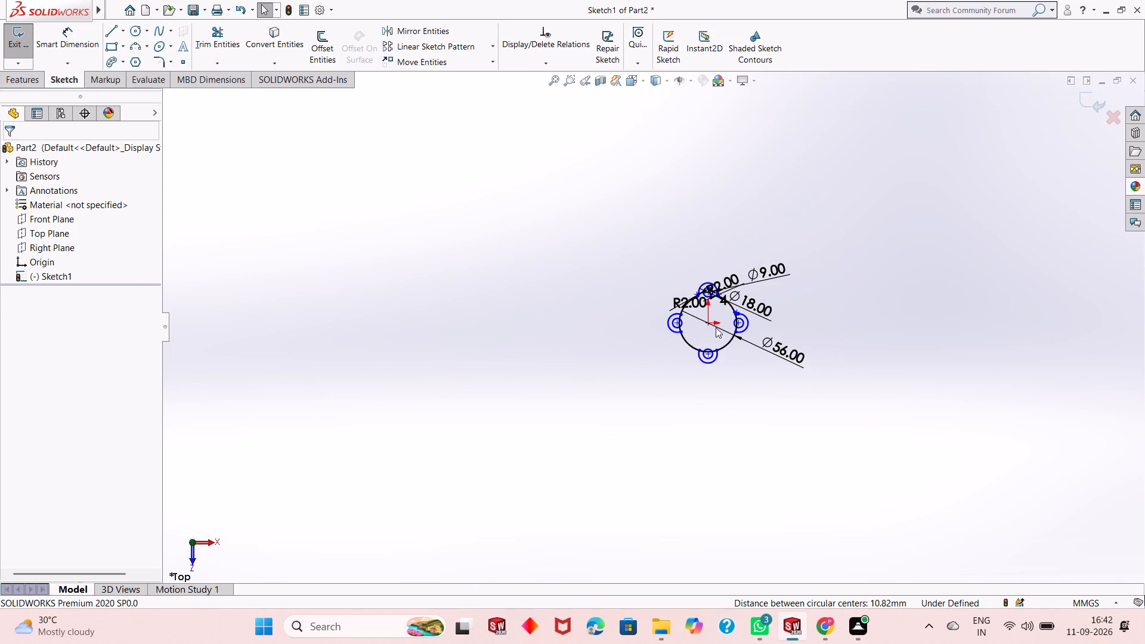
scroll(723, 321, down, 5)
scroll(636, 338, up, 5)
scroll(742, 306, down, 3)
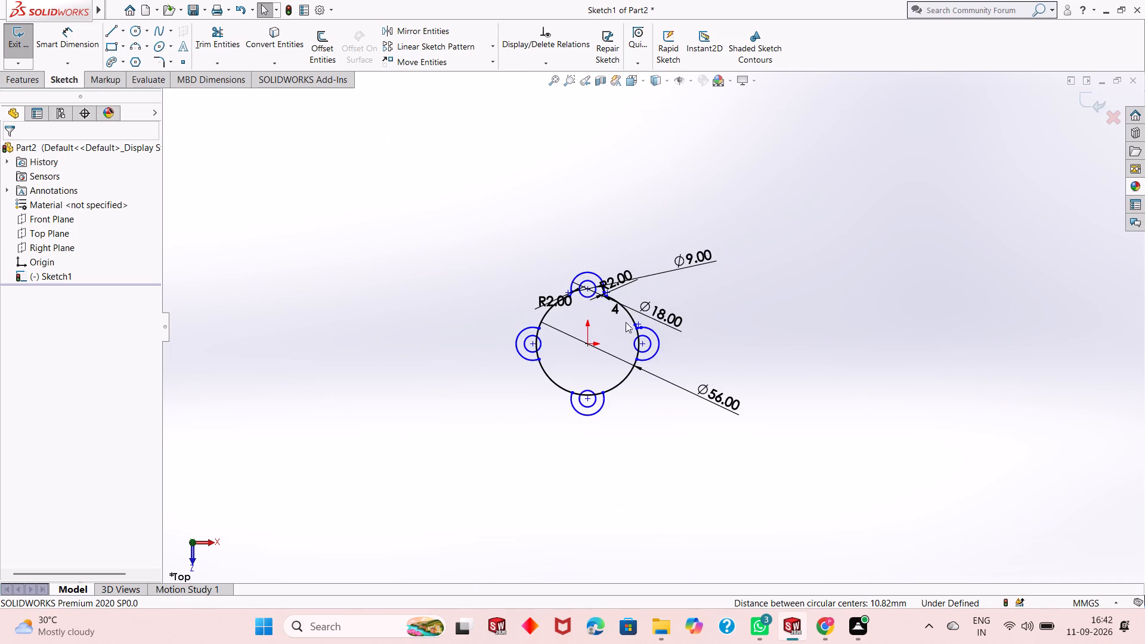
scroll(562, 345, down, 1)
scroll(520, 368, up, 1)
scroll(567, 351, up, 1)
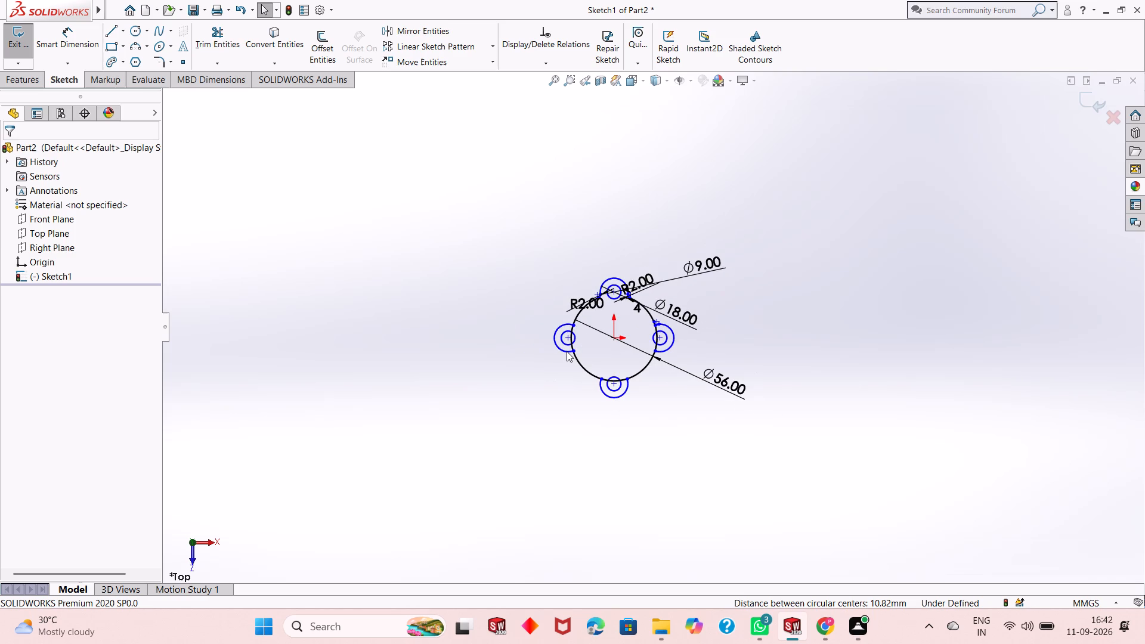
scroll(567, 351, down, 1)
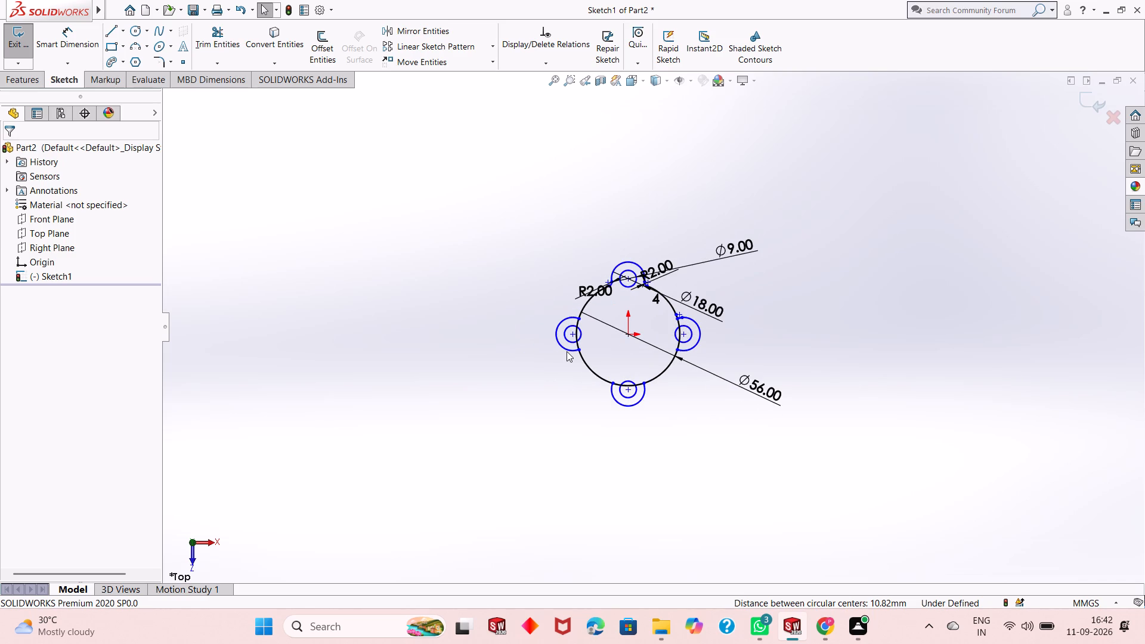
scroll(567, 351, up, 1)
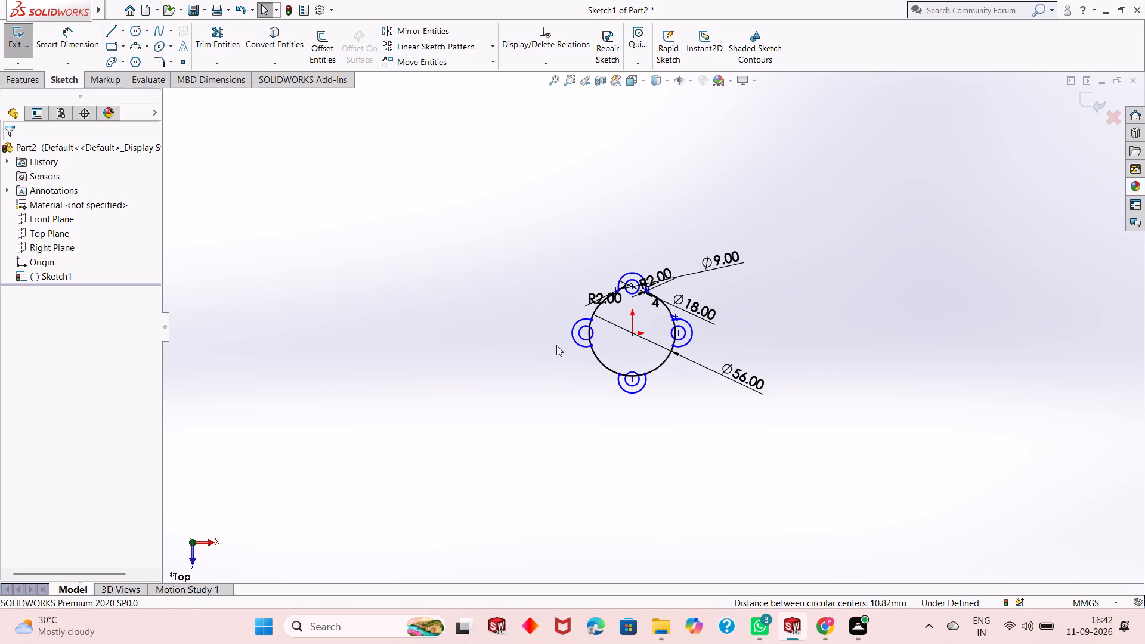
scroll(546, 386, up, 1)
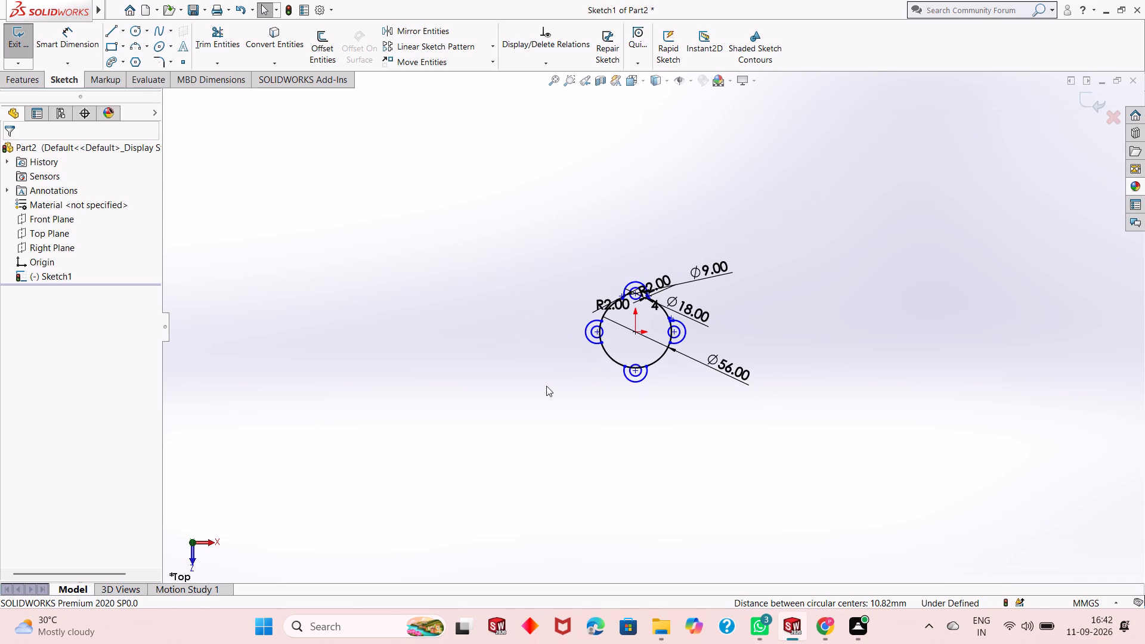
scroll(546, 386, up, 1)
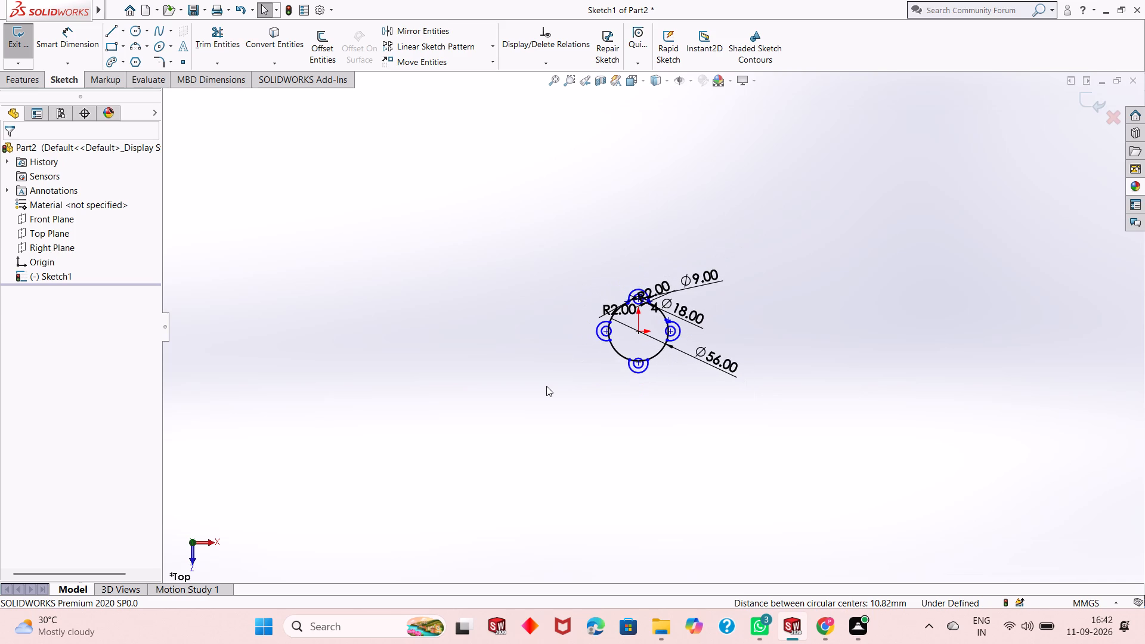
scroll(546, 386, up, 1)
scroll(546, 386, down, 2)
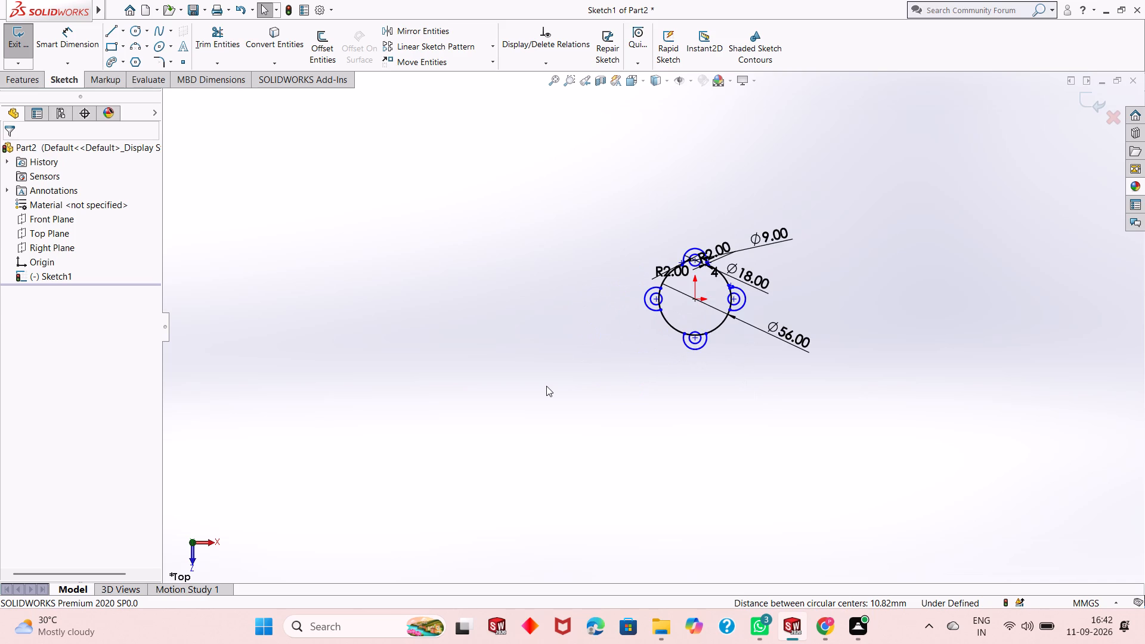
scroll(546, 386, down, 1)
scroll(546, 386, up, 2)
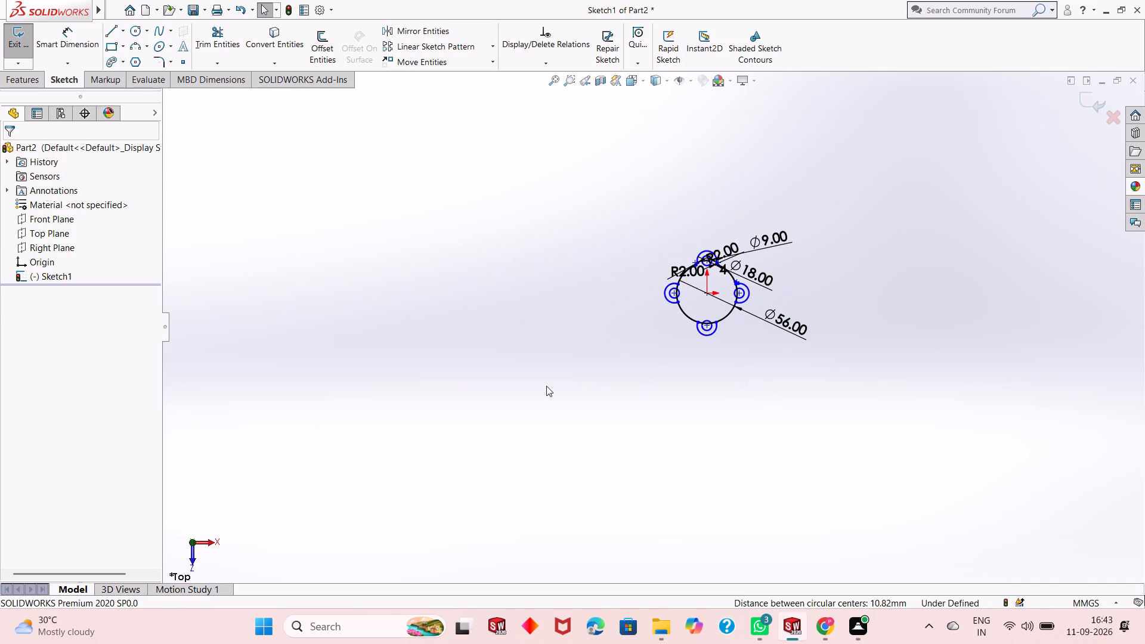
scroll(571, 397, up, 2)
Dimension the vertical distance between the origin and the centre of the upper lug's hole.
scroll(707, 284, down, 5)
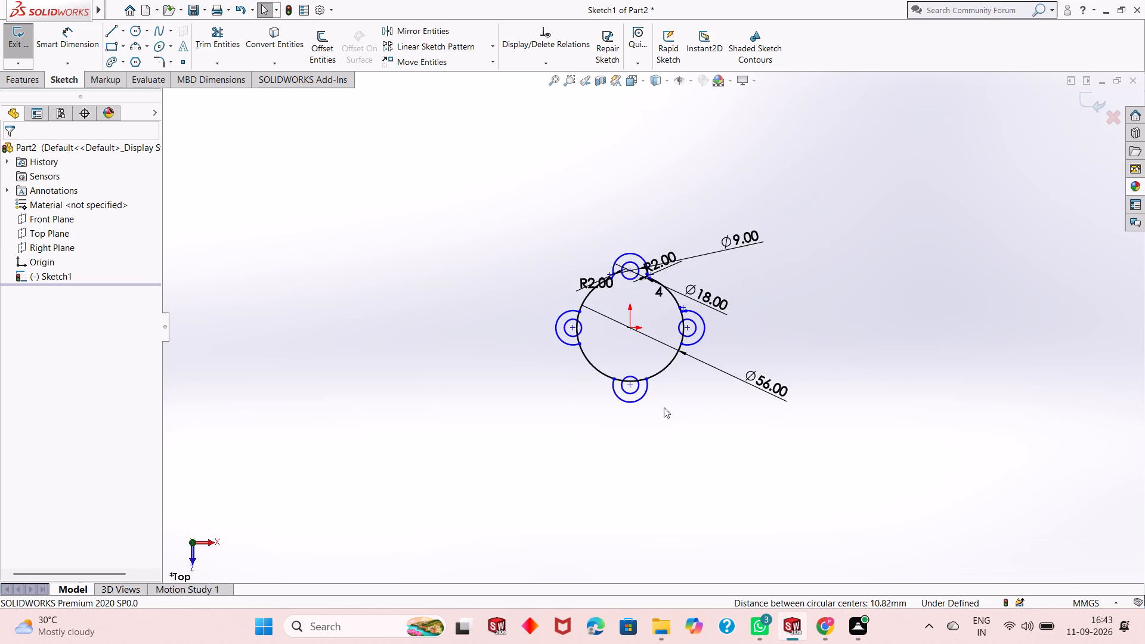
scroll(663, 385, down, 3)
scroll(549, 150, down, 2)
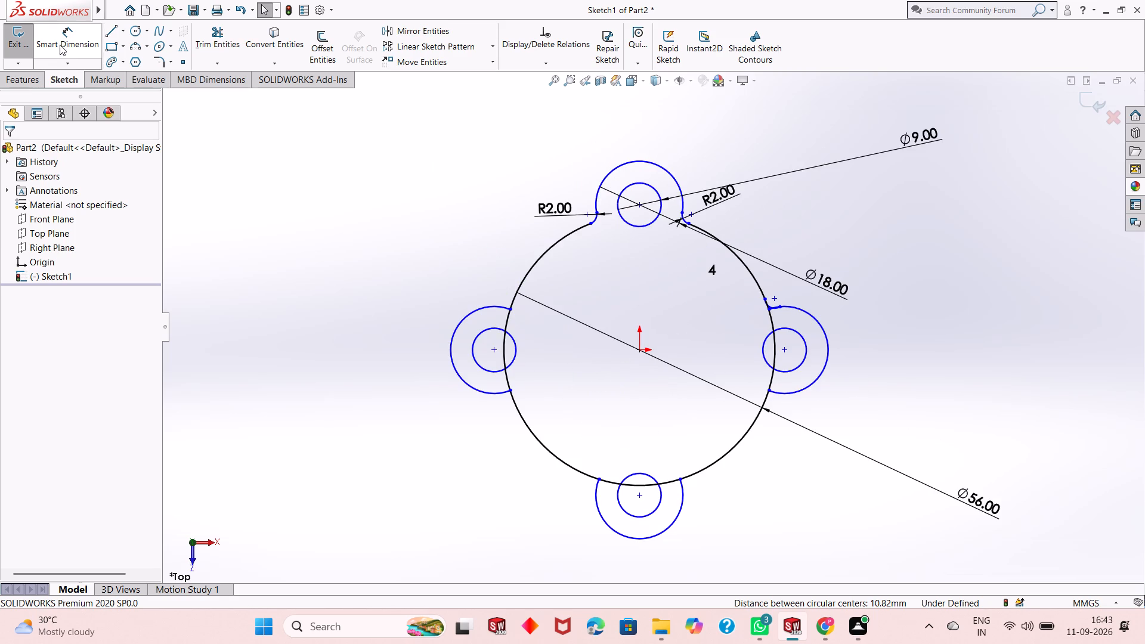
click(68, 43)
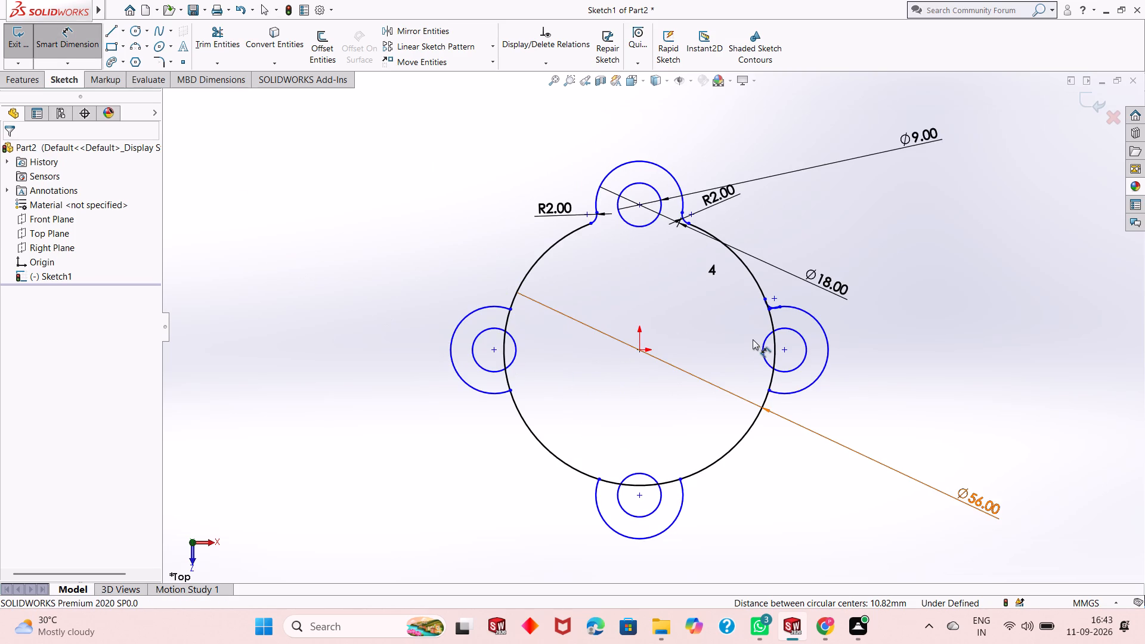
scroll(720, 342, up, 1)
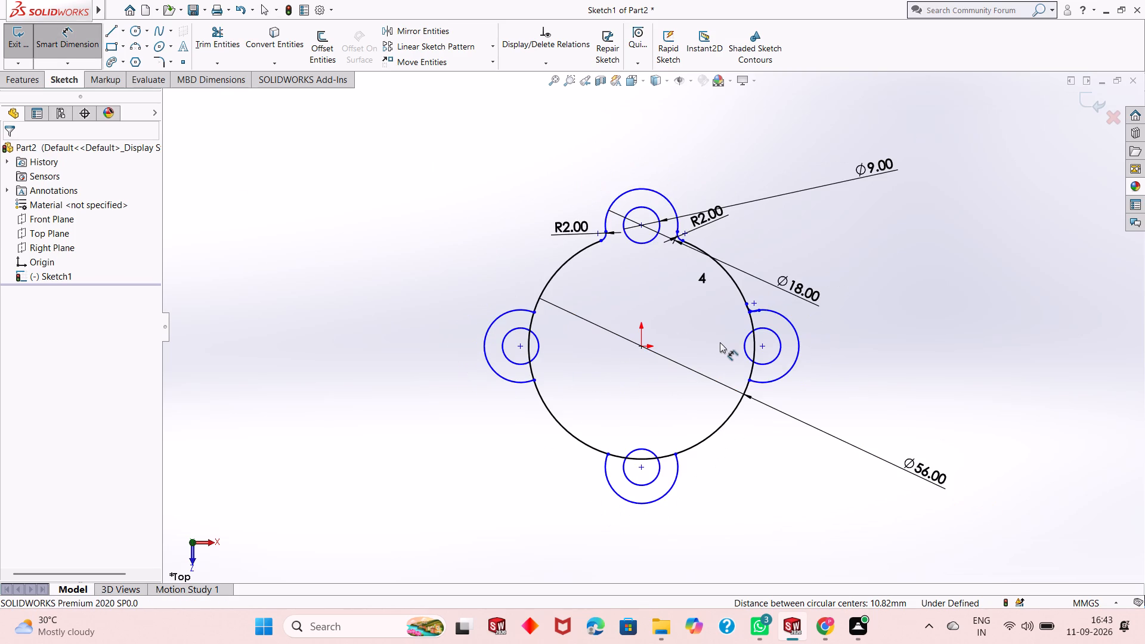
click(642, 225)
click(640, 349)
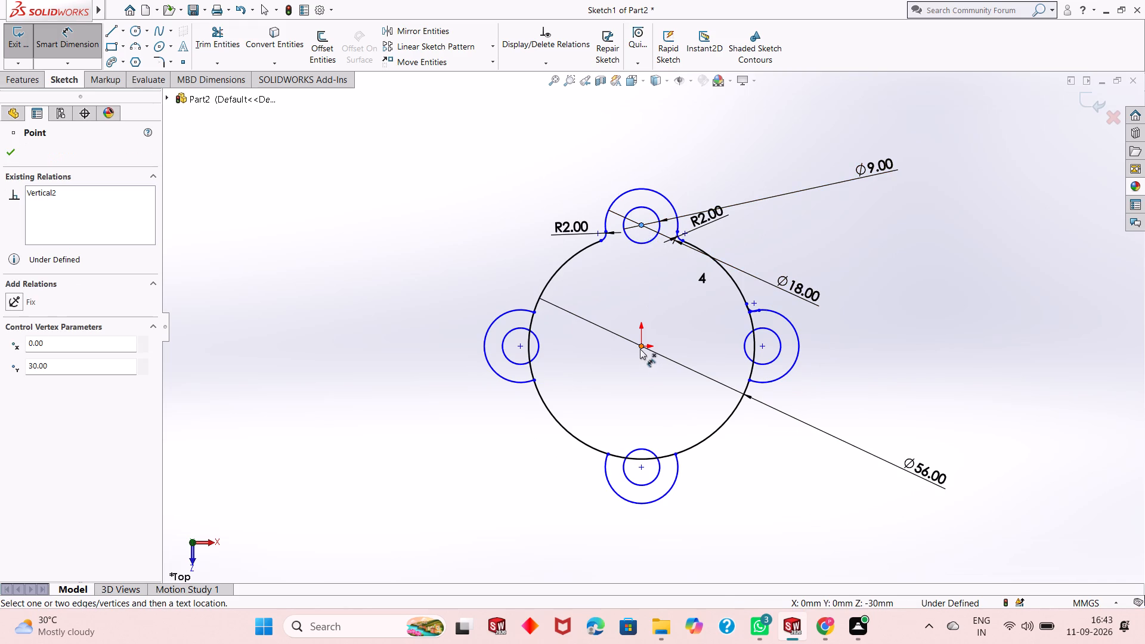
click(925, 307)
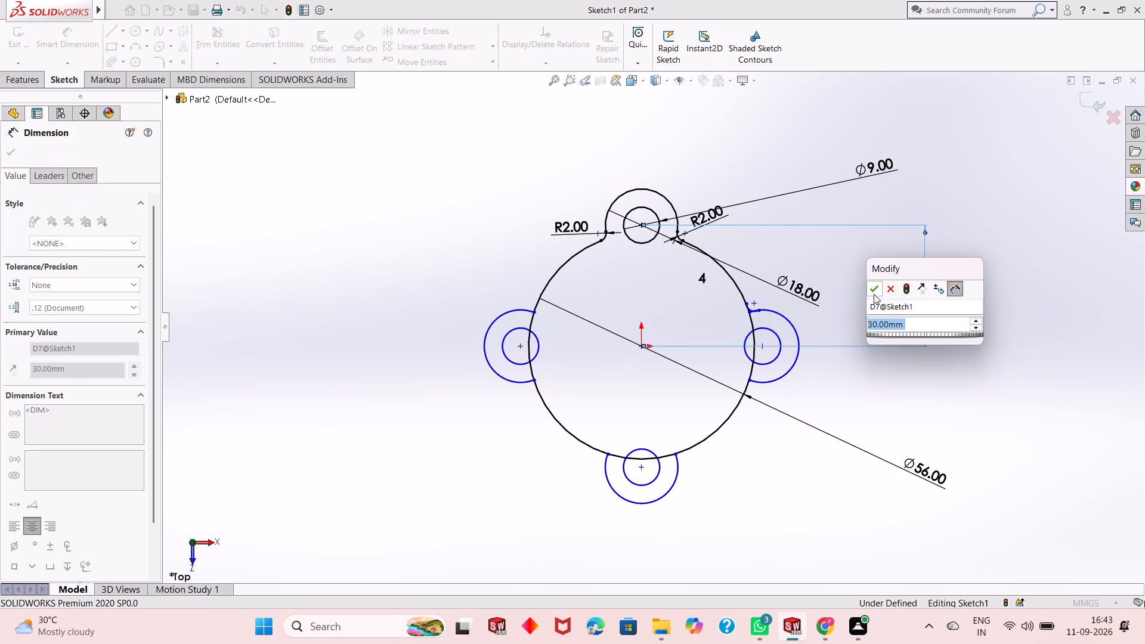
click(873, 293)
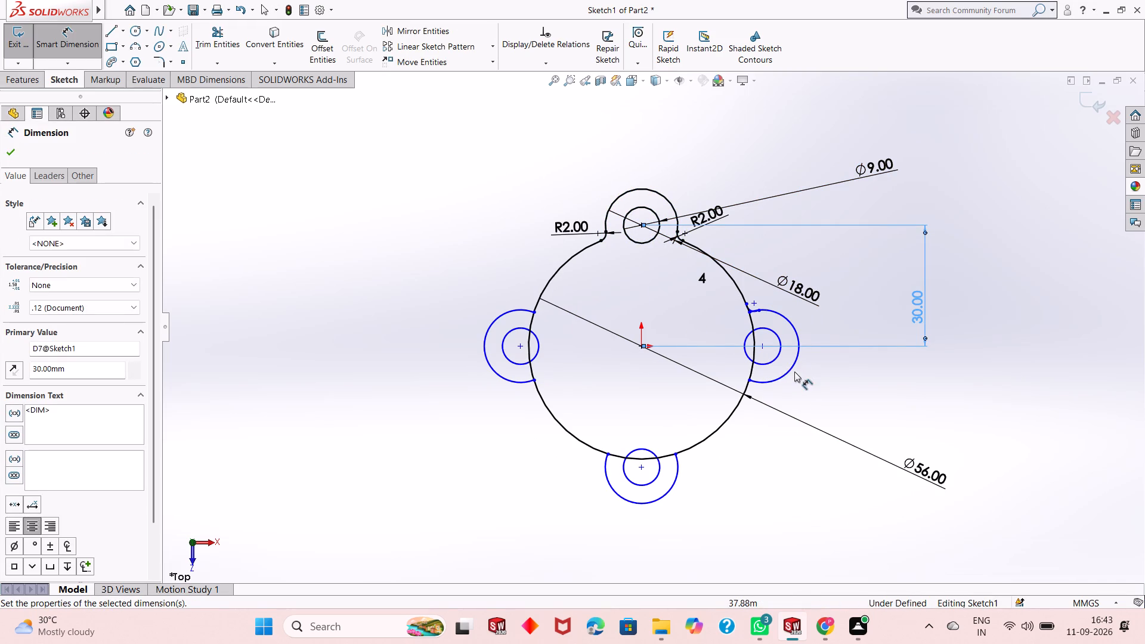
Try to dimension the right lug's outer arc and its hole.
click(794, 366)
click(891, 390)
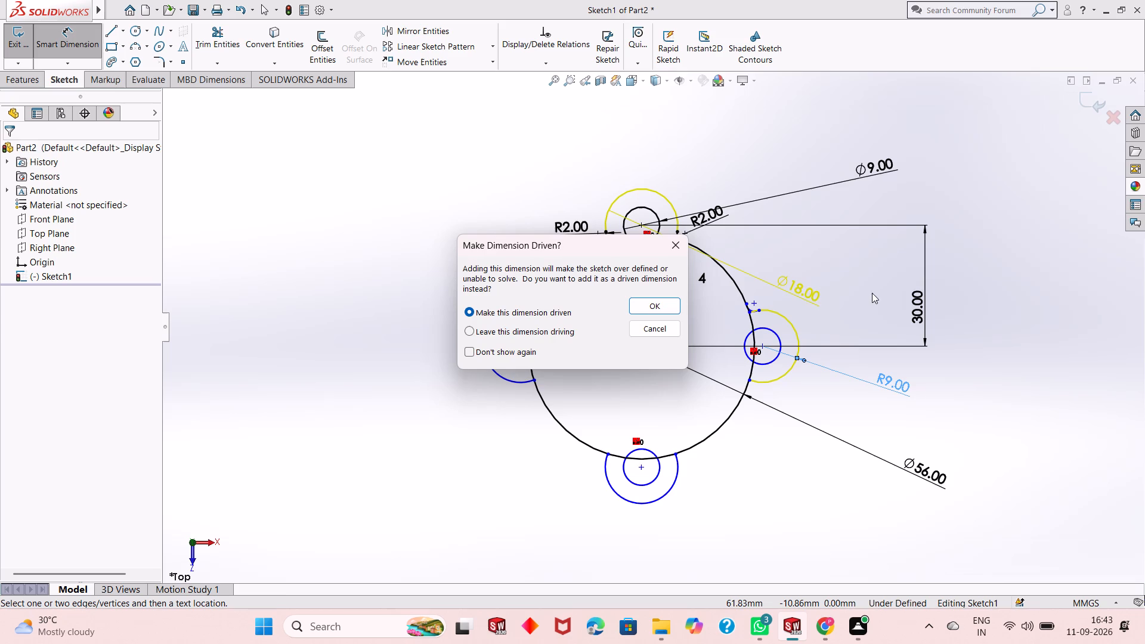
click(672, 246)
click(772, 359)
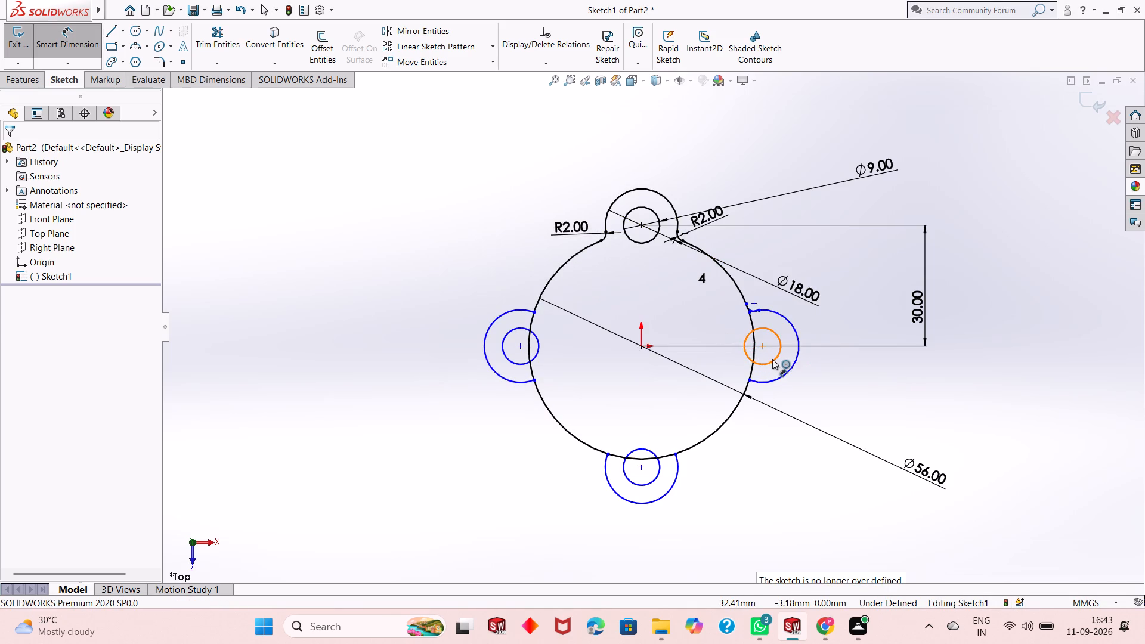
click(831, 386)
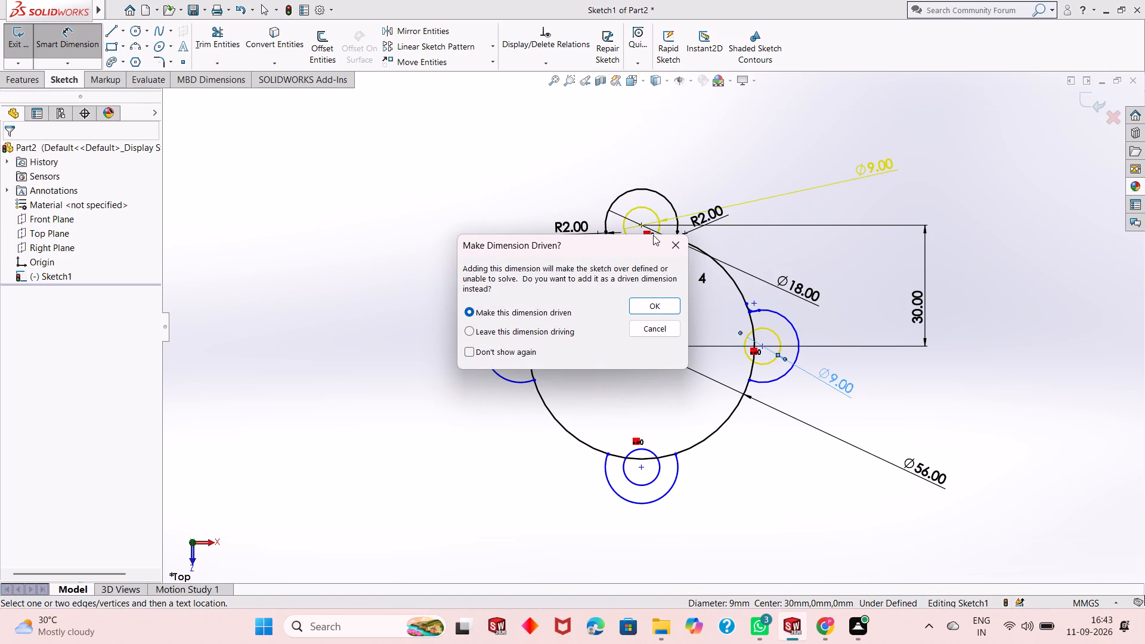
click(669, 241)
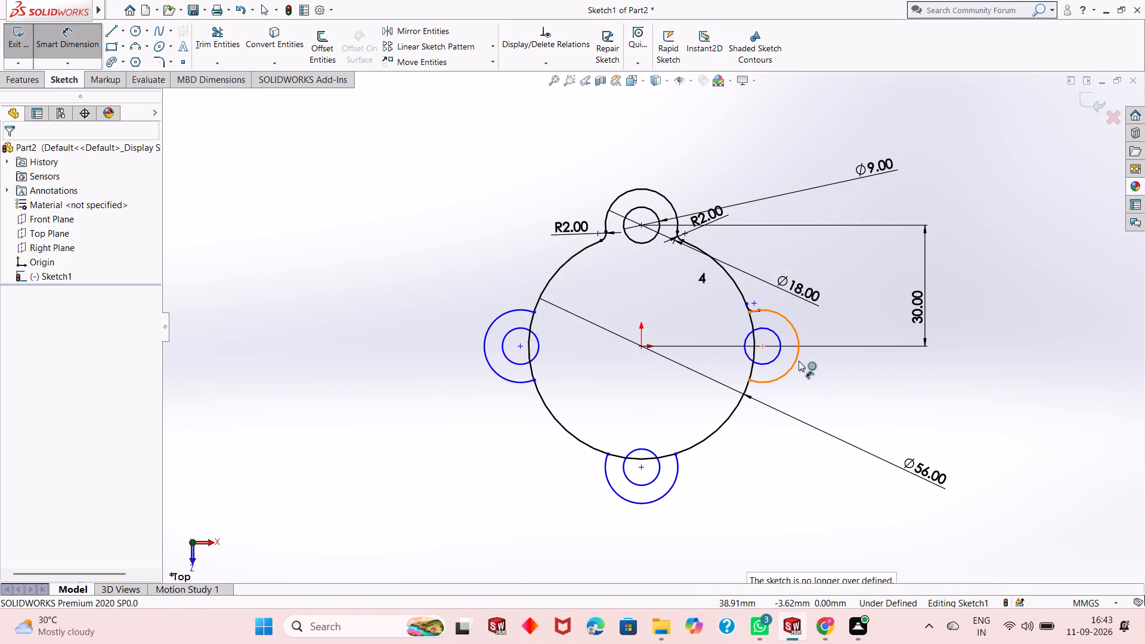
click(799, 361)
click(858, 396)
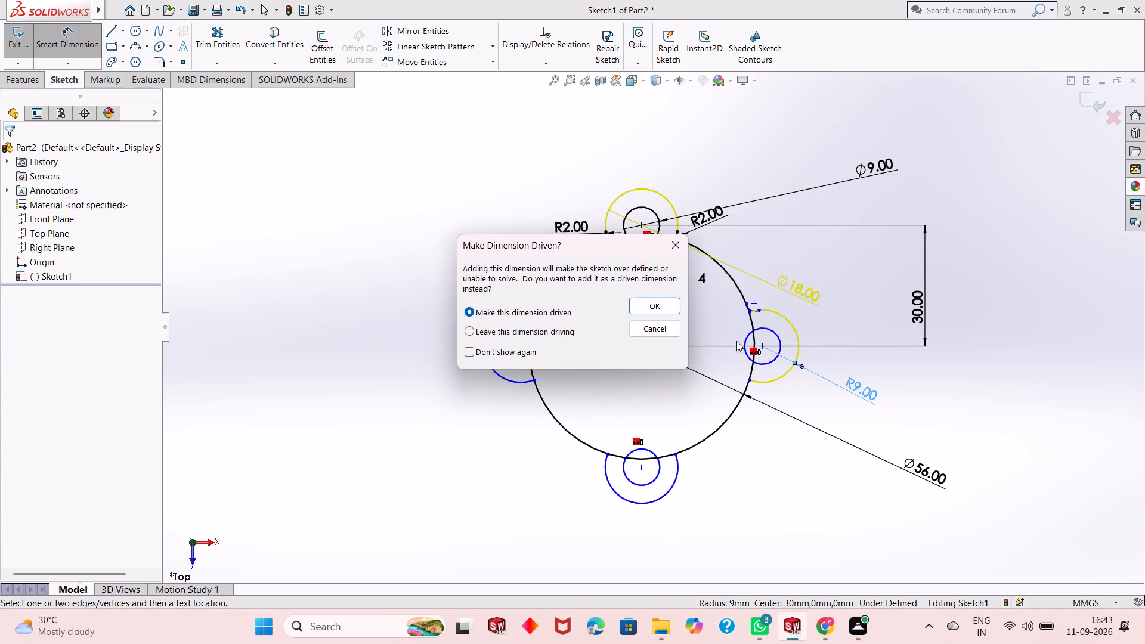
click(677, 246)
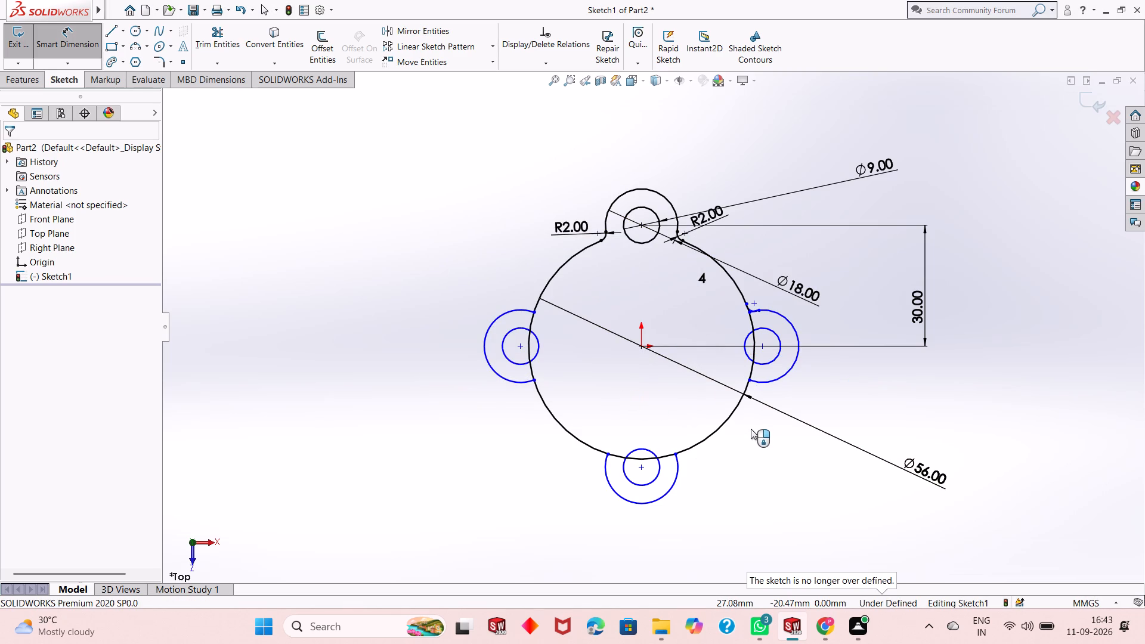
Dimension the horizontal distance between the origin and the centre of the right lug's hole.
click(641, 346)
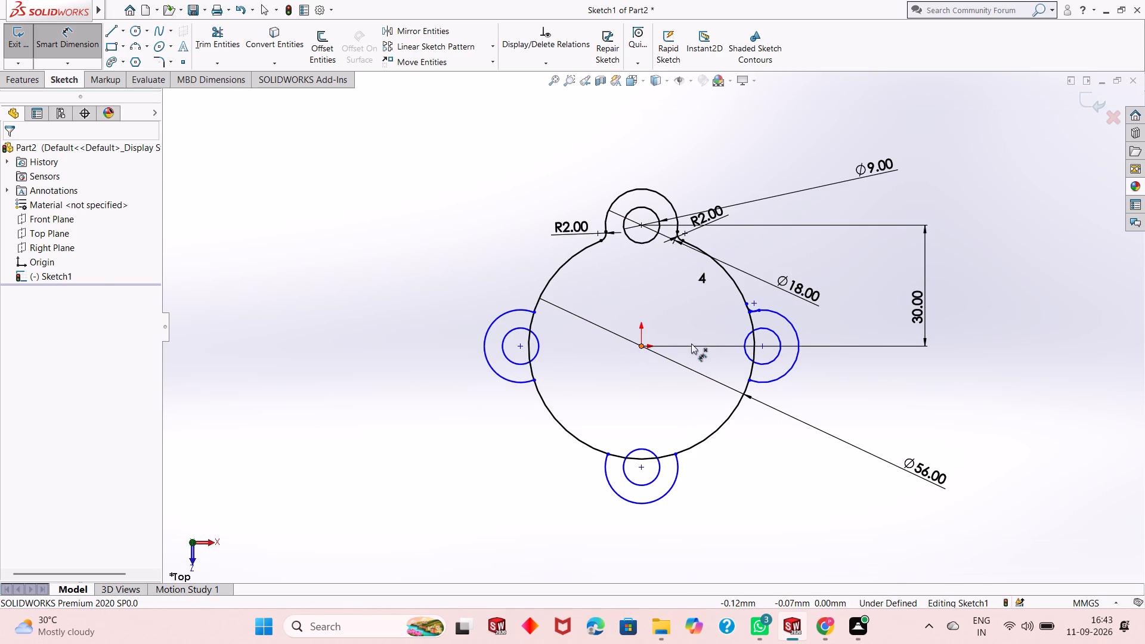
click(766, 345)
click(782, 488)
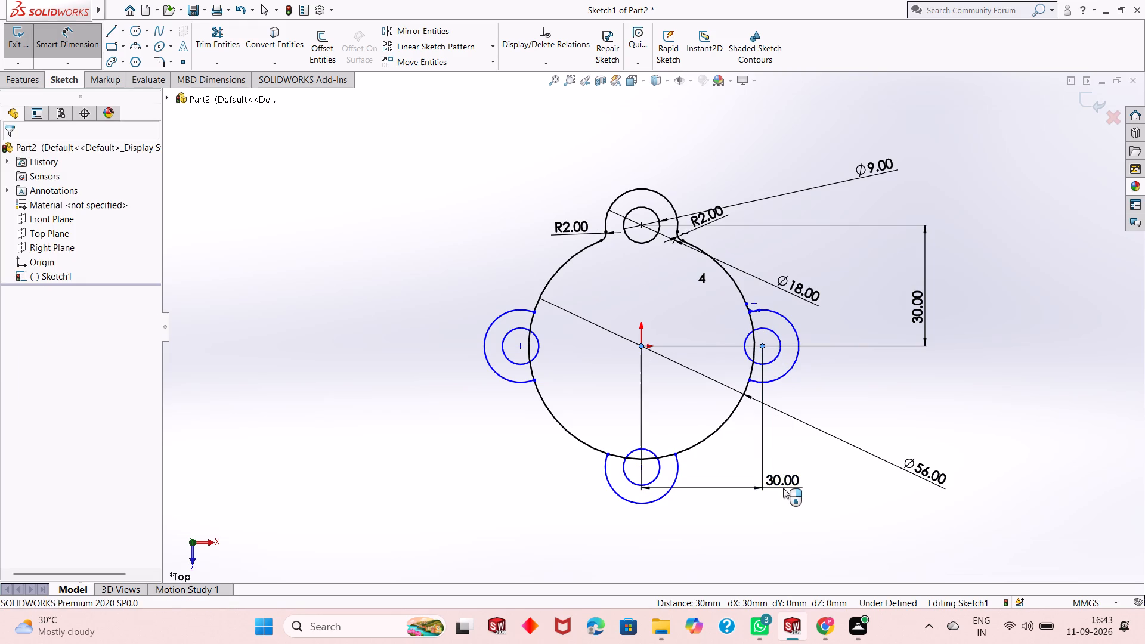
click(736, 467)
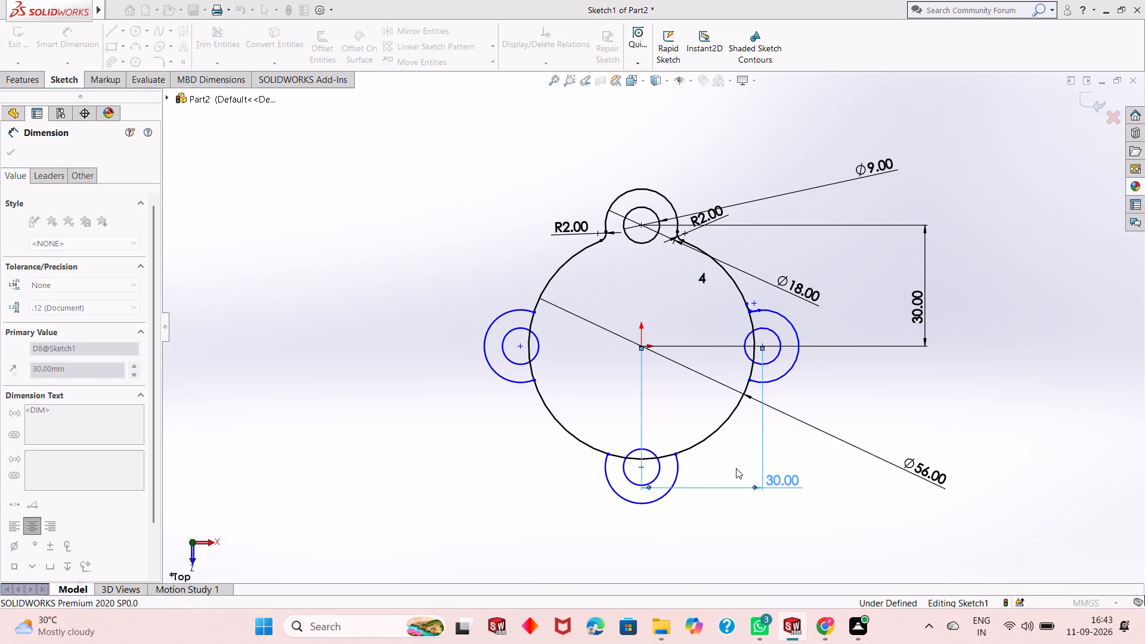
click(638, 343)
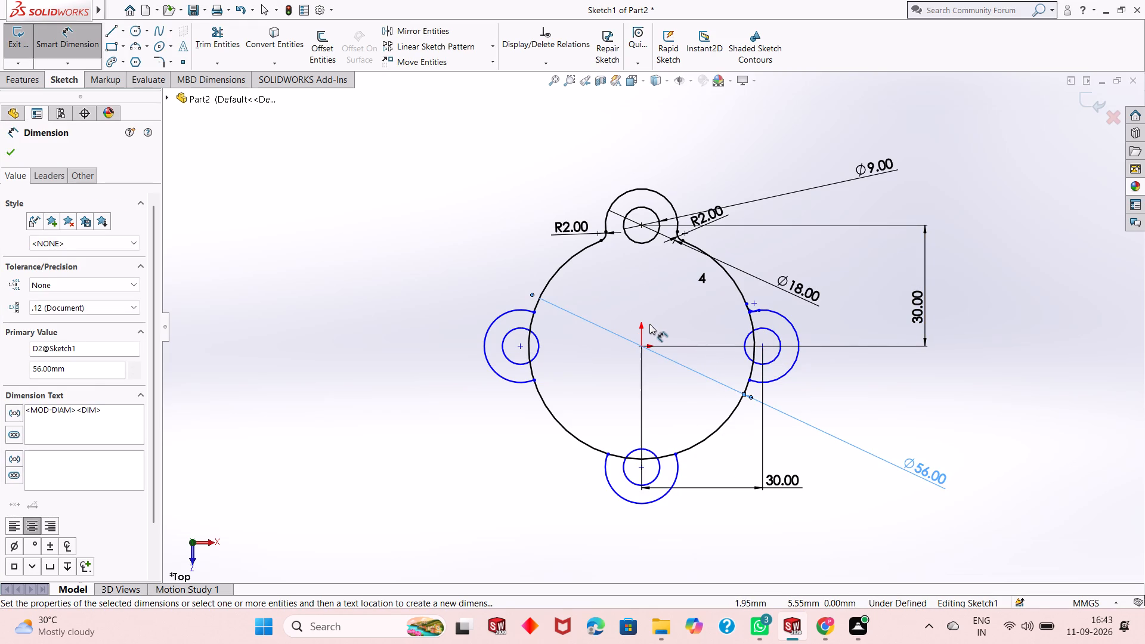
key(Escape)
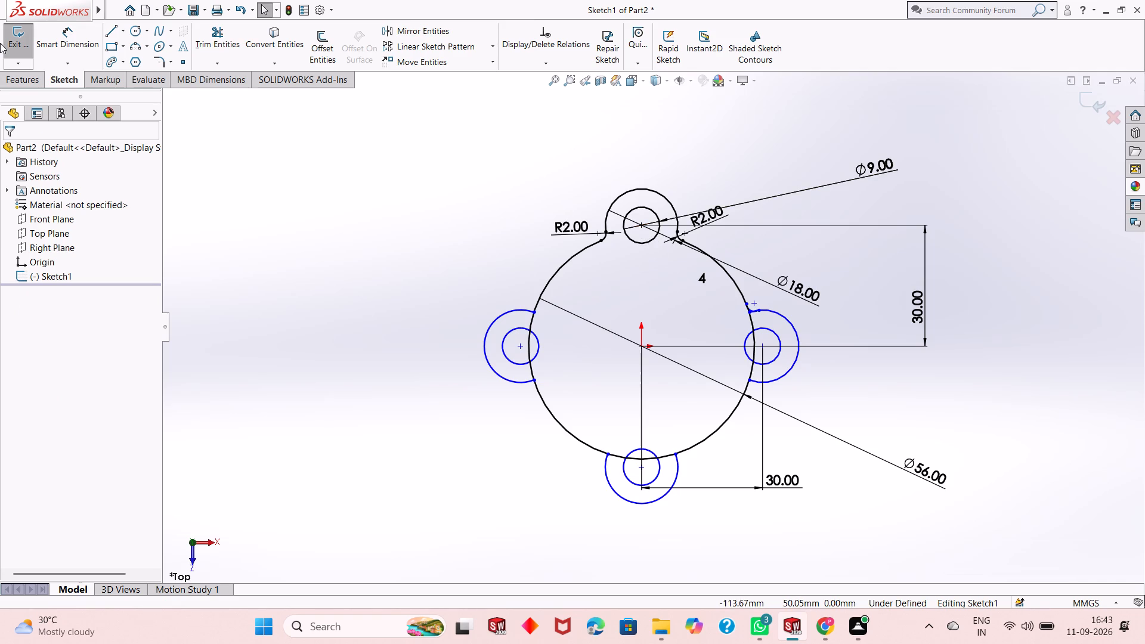
Dimension the vertical distance between the centres of the upper lug's hole and the right lug's hole.
click(72, 41)
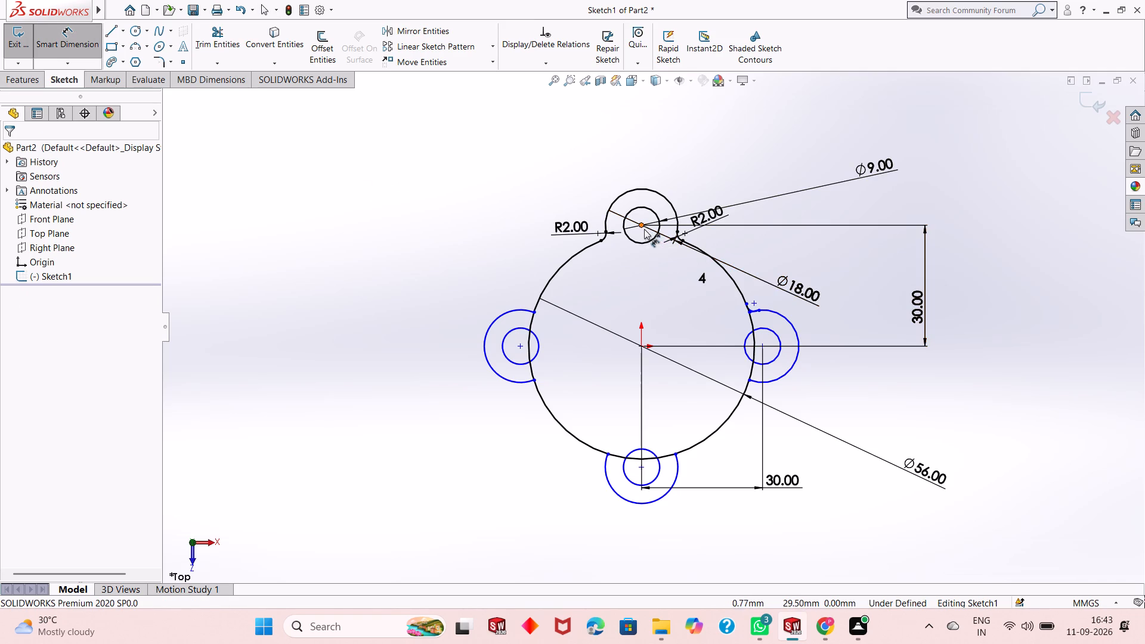
click(643, 225)
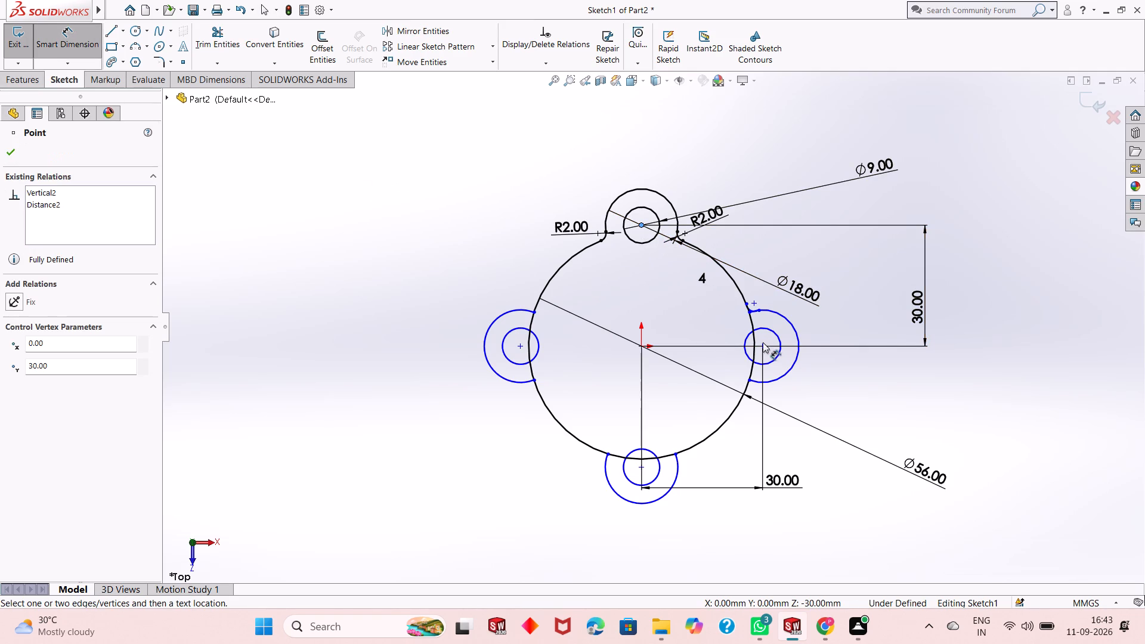
click(766, 347)
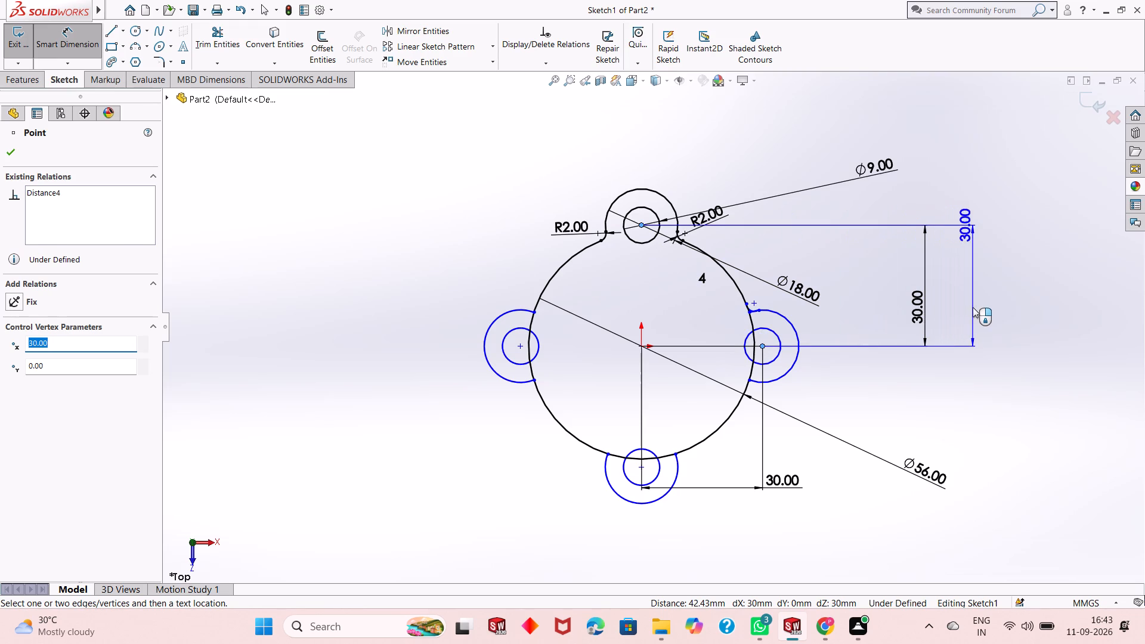
click(973, 307)
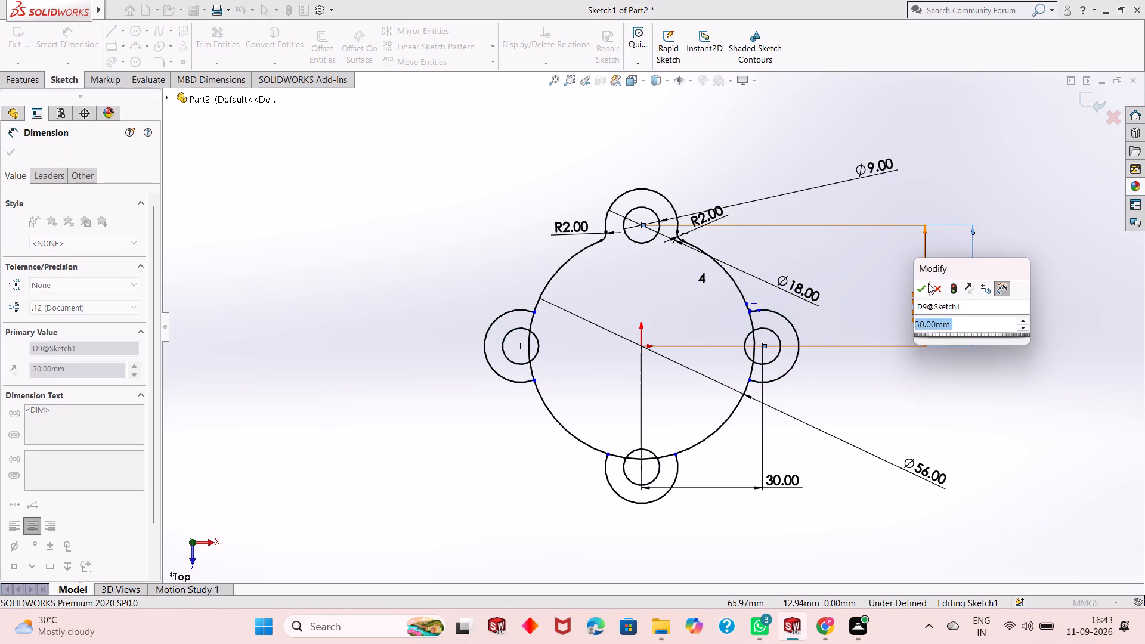
click(924, 287)
key(Escape)
key(Escape)
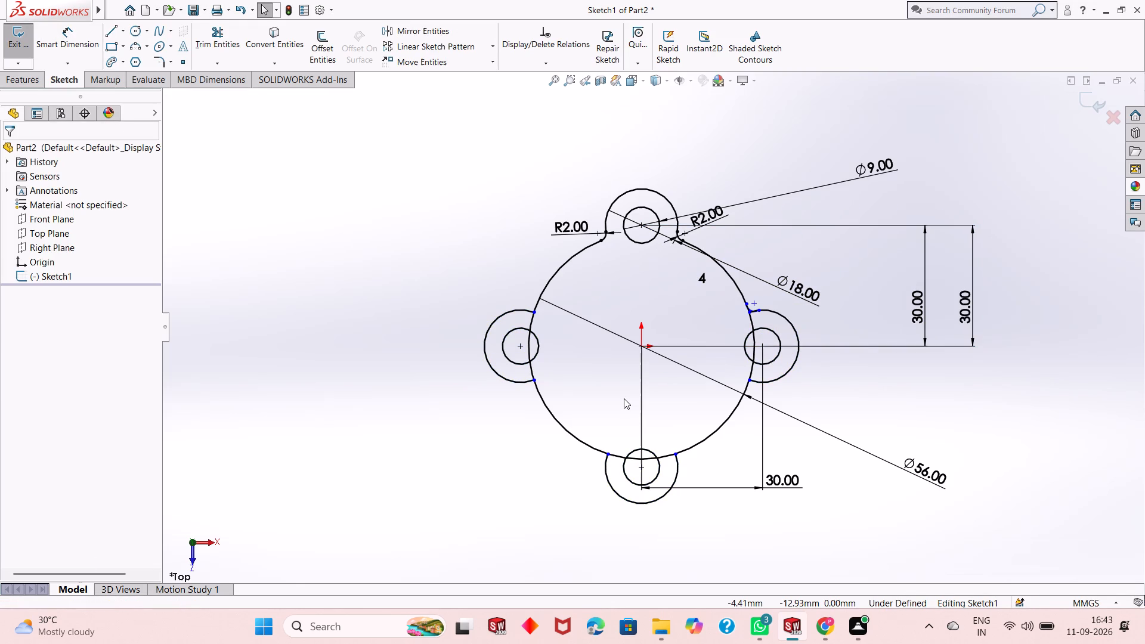
Dimension the radius of the right lug's upper blend arc.
scroll(793, 339, down, 3)
scroll(700, 264, down, 3)
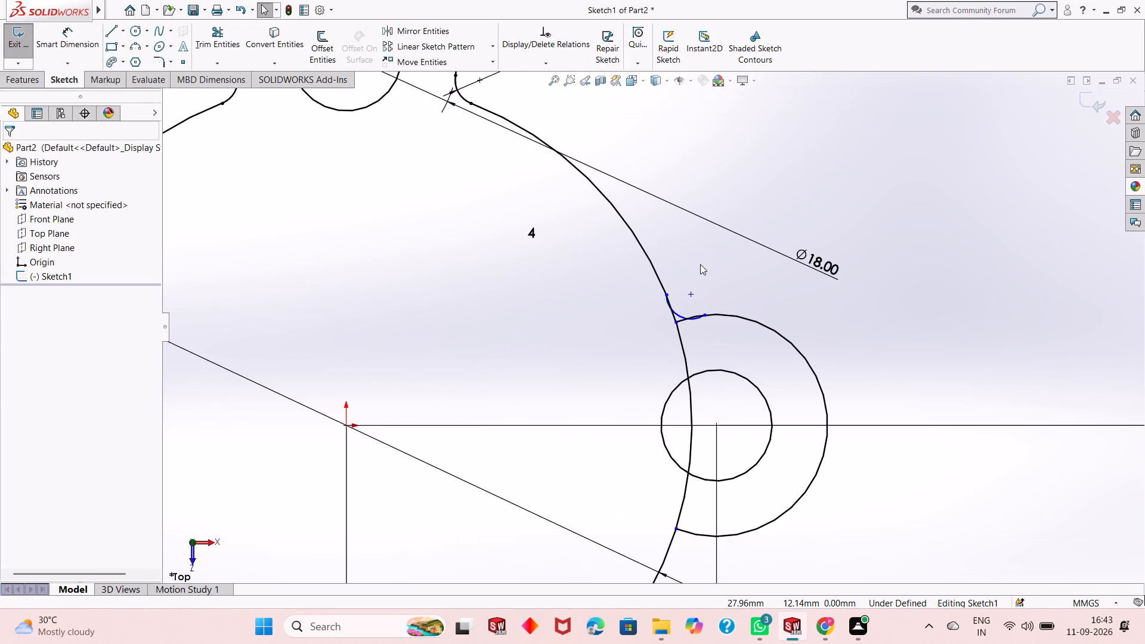
click(62, 42)
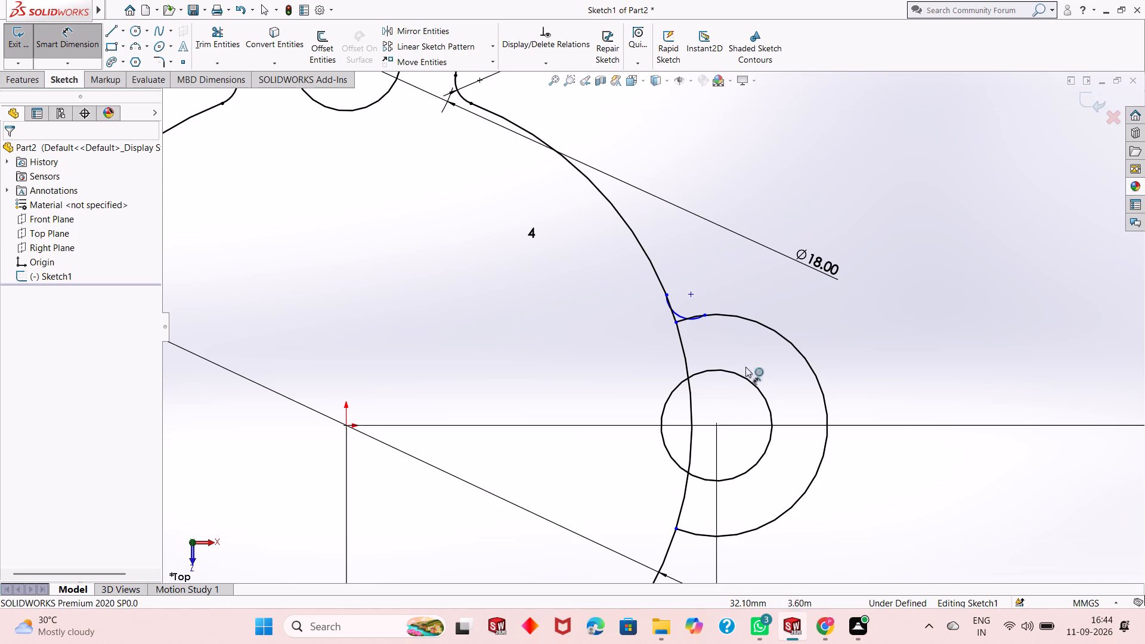
click(678, 312)
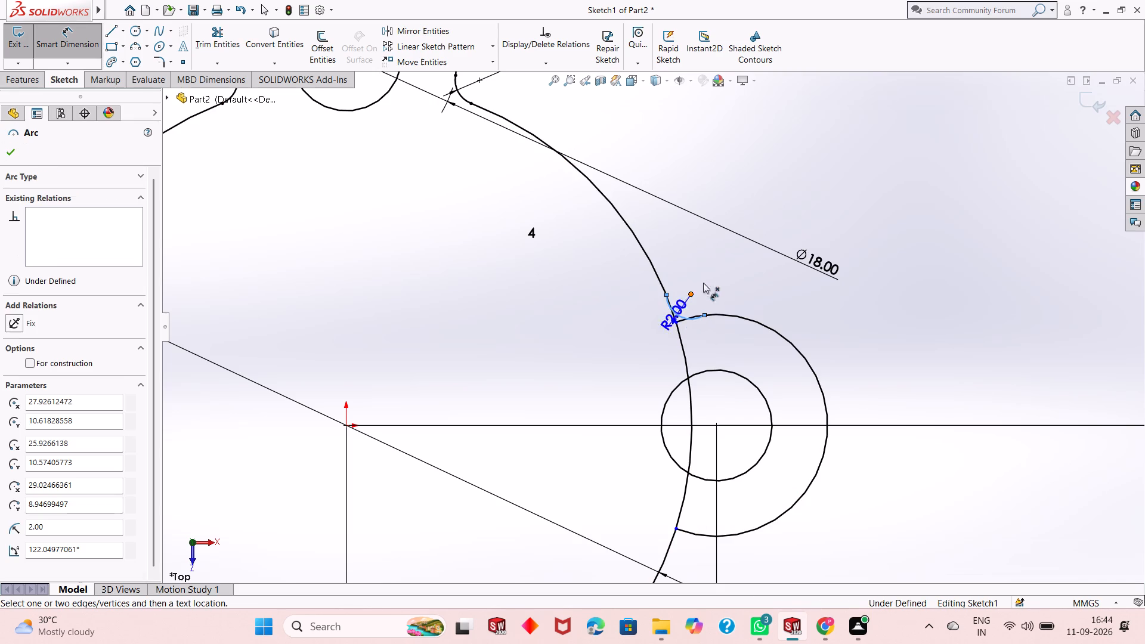
click(707, 277)
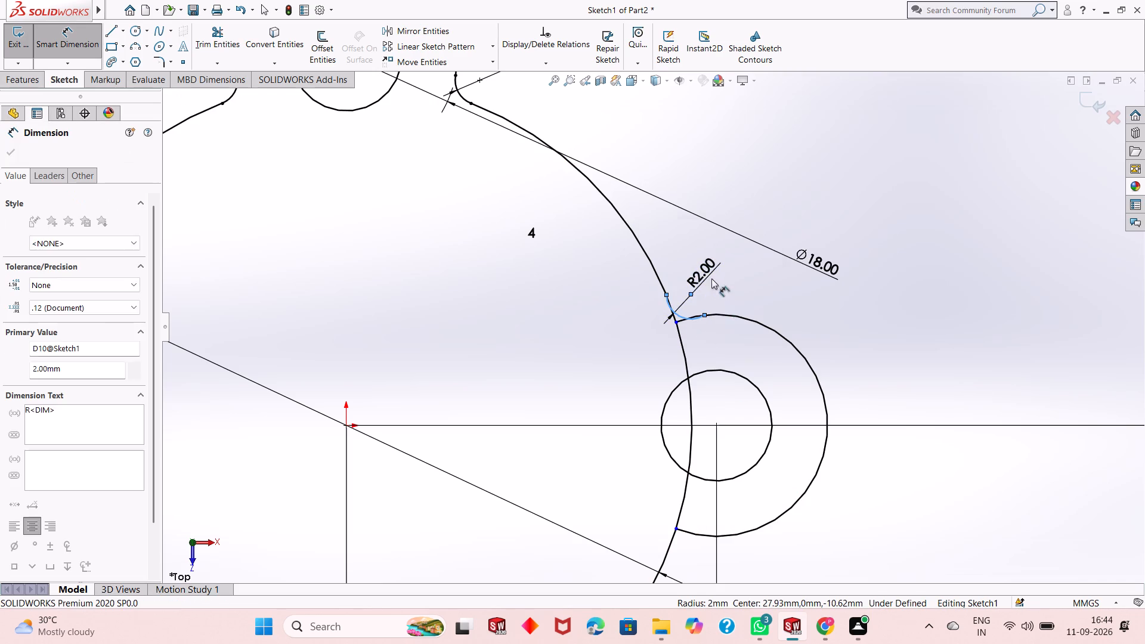
click(657, 261)
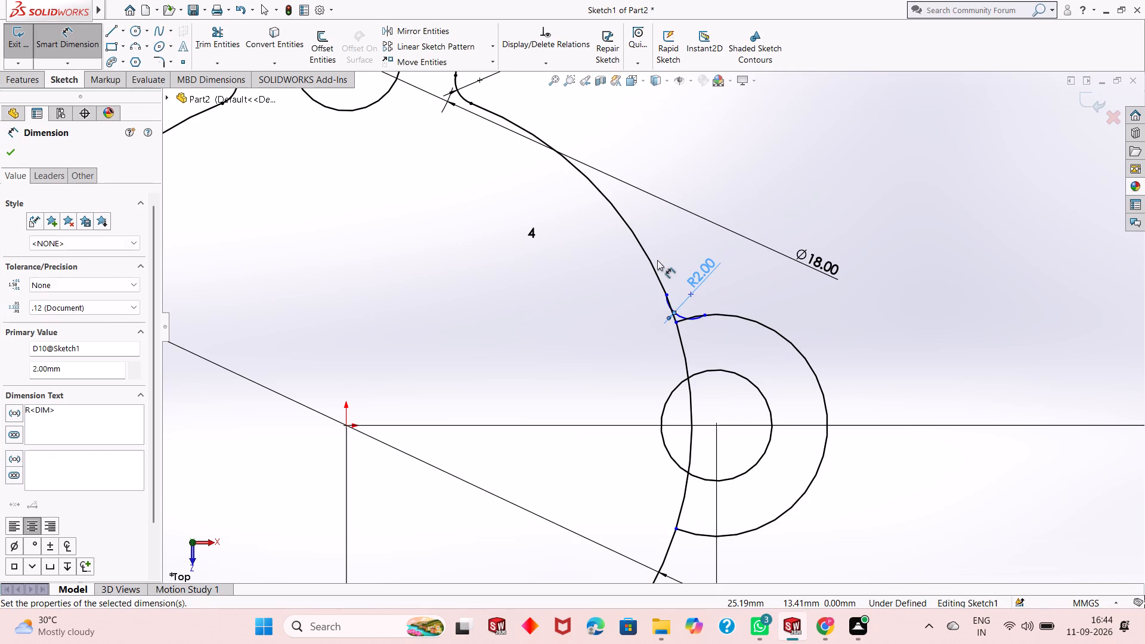
key(Escape)
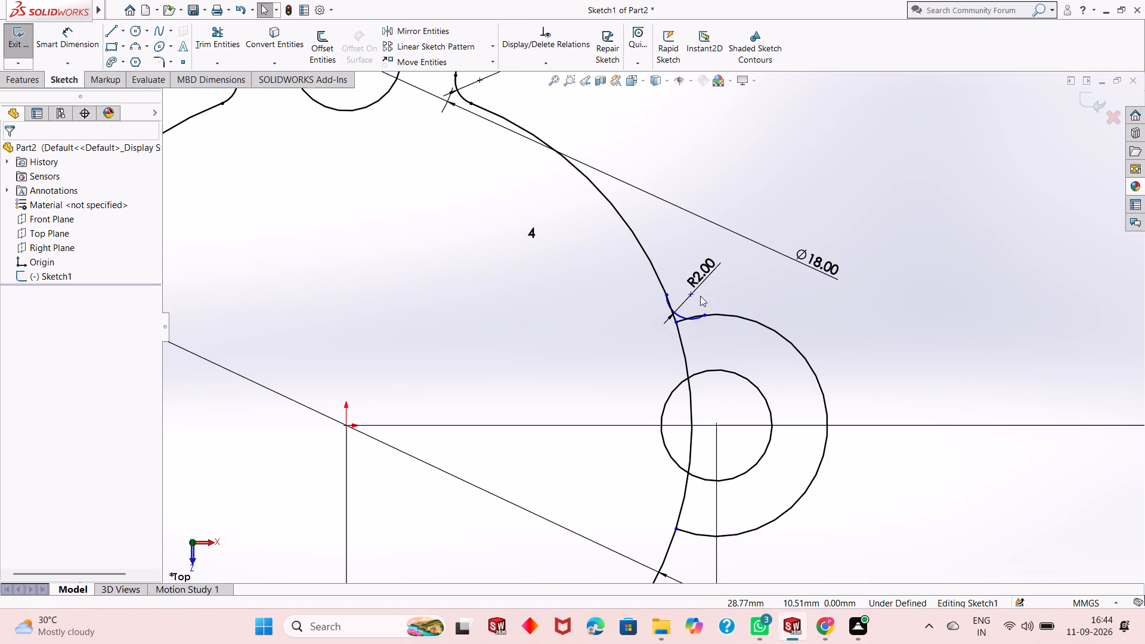
Make the right lug's upper blend arc tangent to both the lug's outer arc and the 56 mm circle.
scroll(694, 320, down, 5)
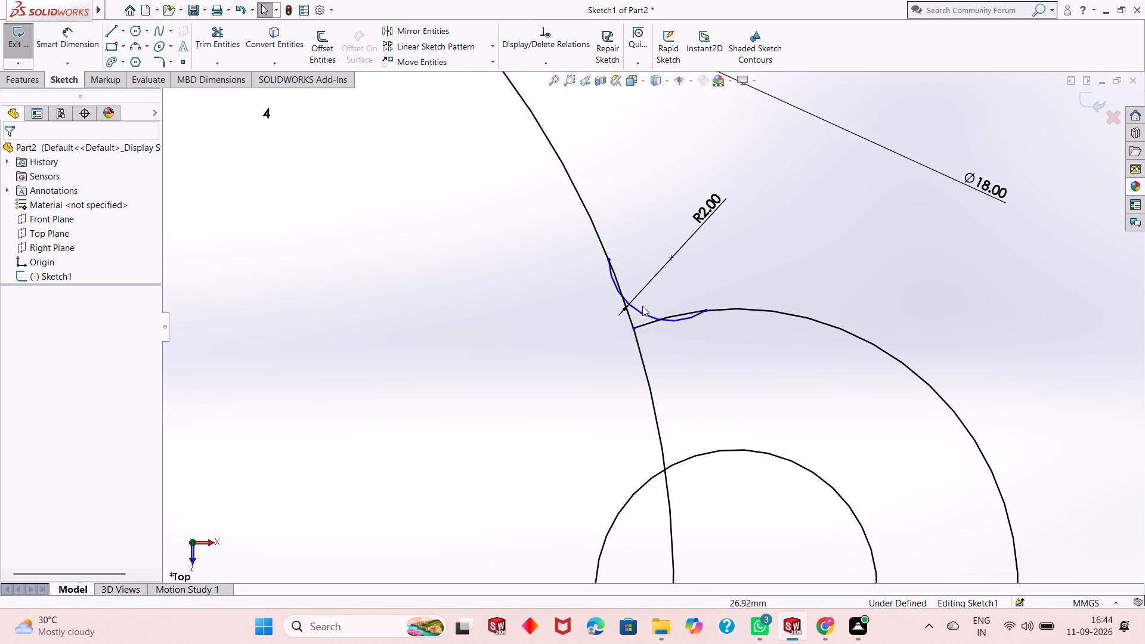
click(645, 314)
ctrl+click(786, 315)
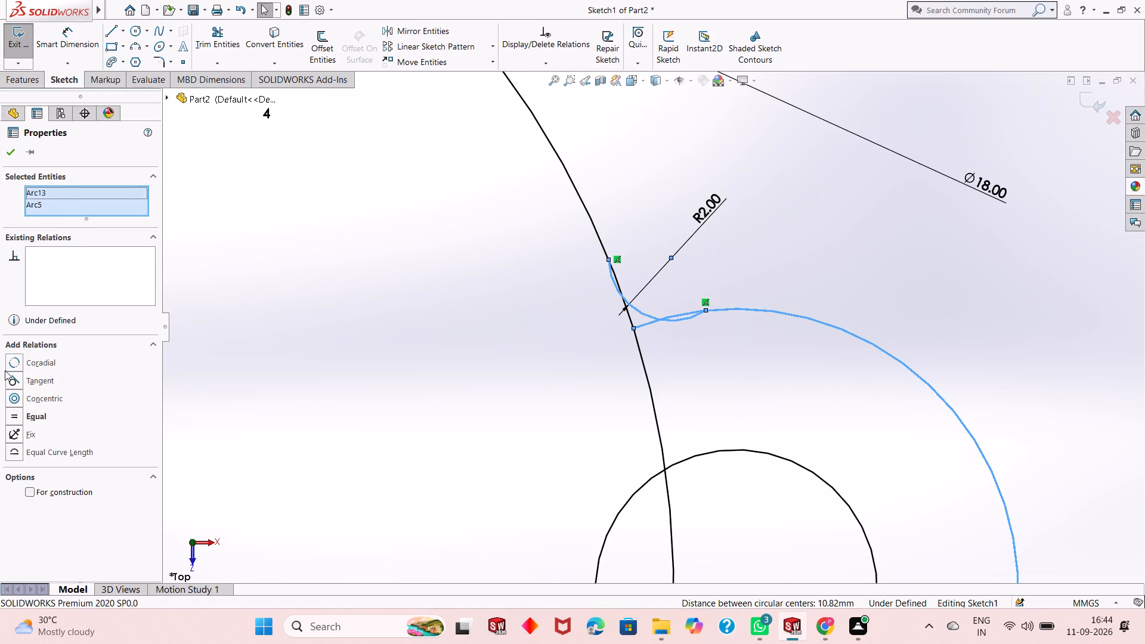
click(13, 381)
click(11, 153)
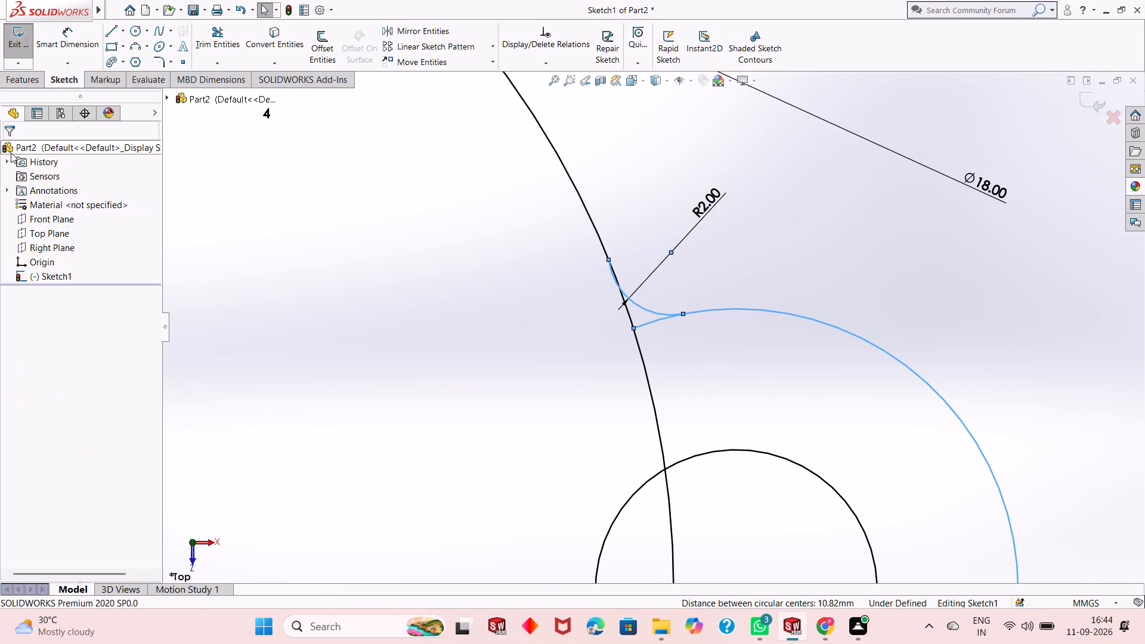
click(649, 312)
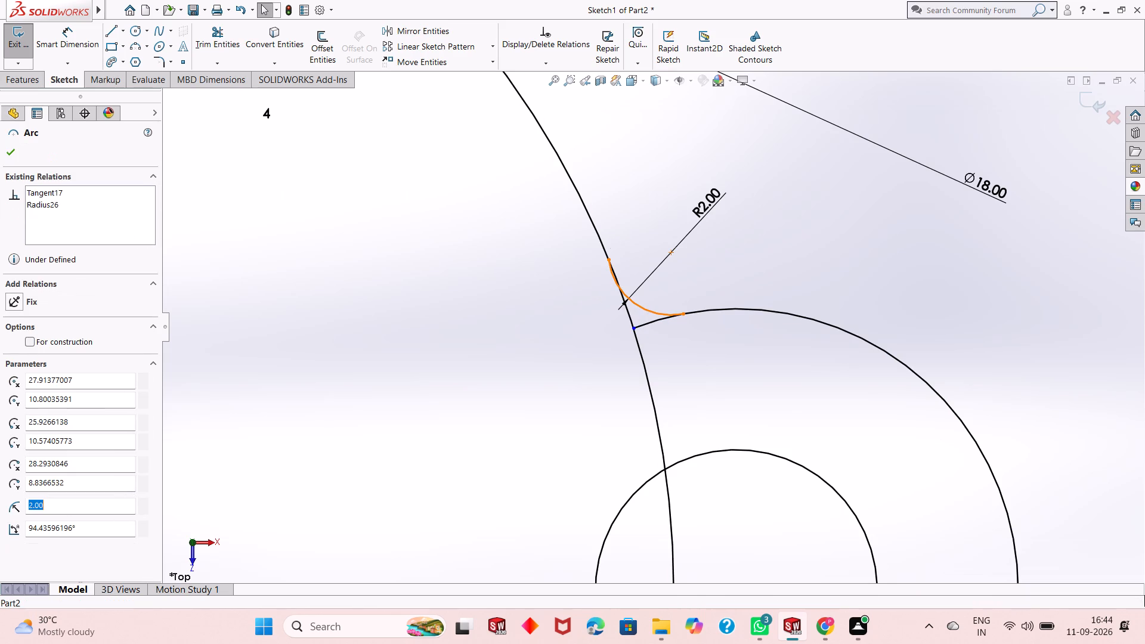
ctrl+click(602, 244)
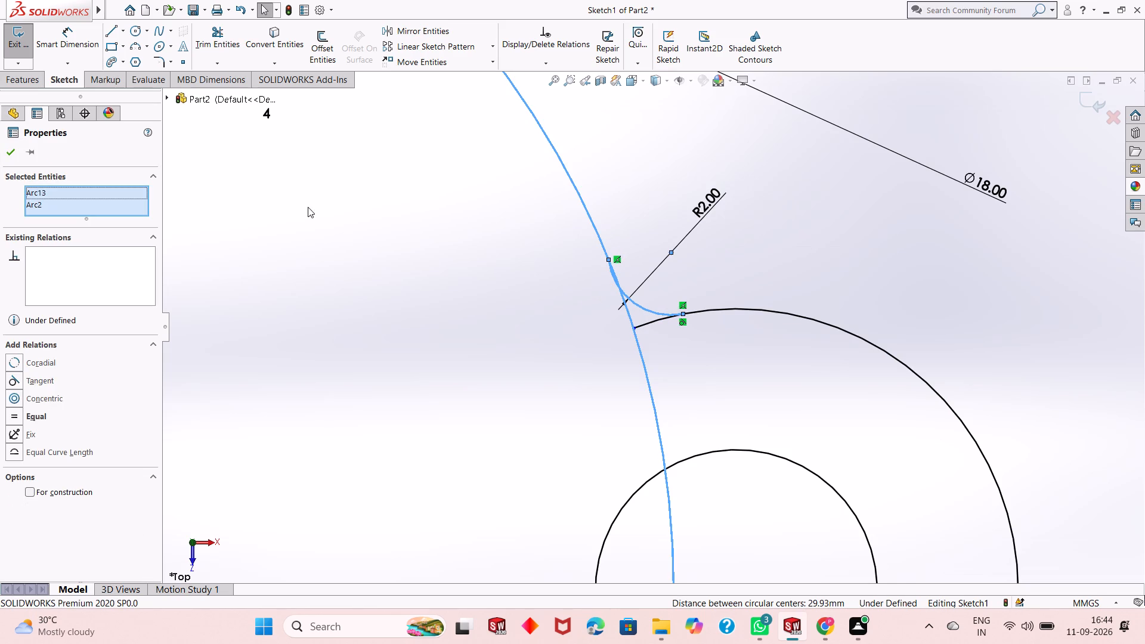
click(47, 382)
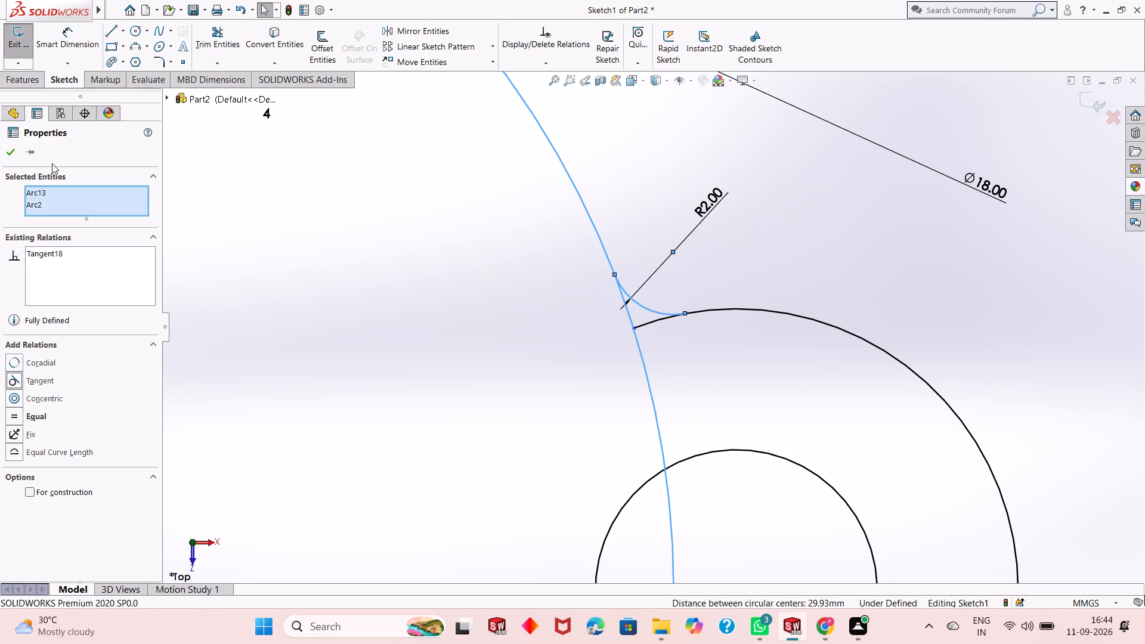
click(15, 157)
Draw a three-point blend arc of radius 2 mm between the 56 mm circle and the underside of the right lug.
scroll(608, 353, up, 5)
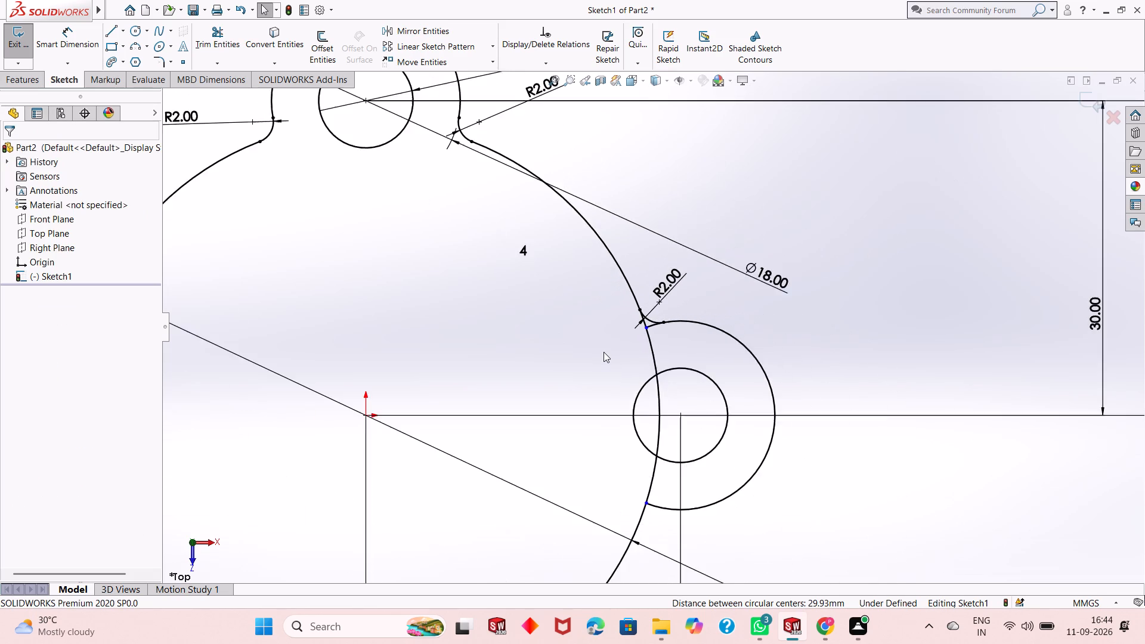
scroll(604, 352, up, 3)
scroll(635, 447, up, 1)
scroll(648, 448, down, 2)
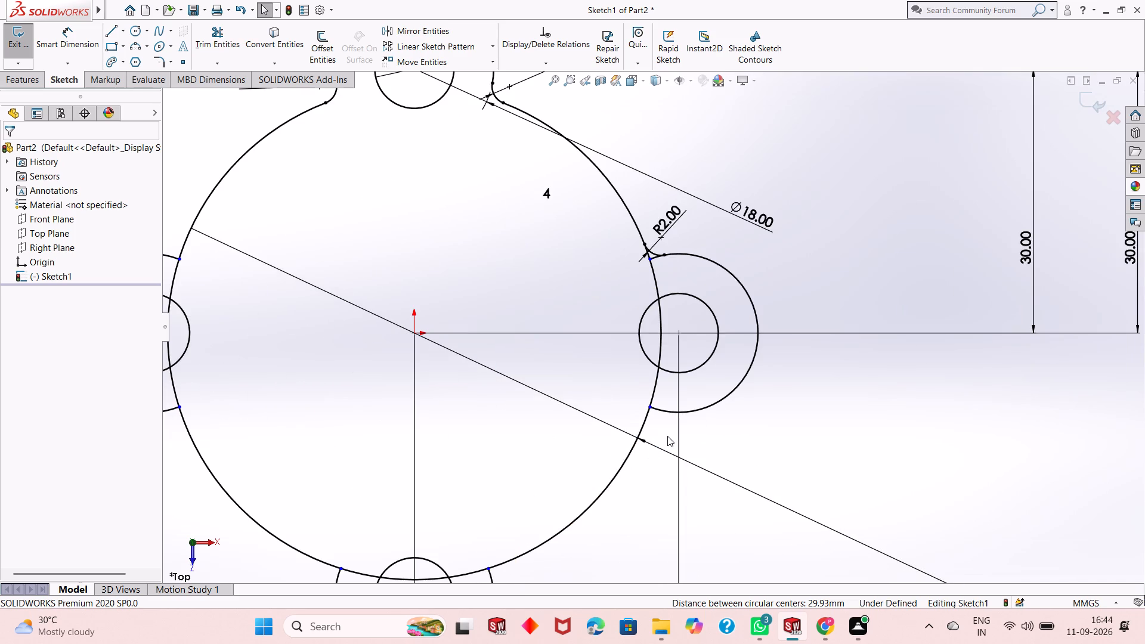
scroll(651, 451, up, 2)
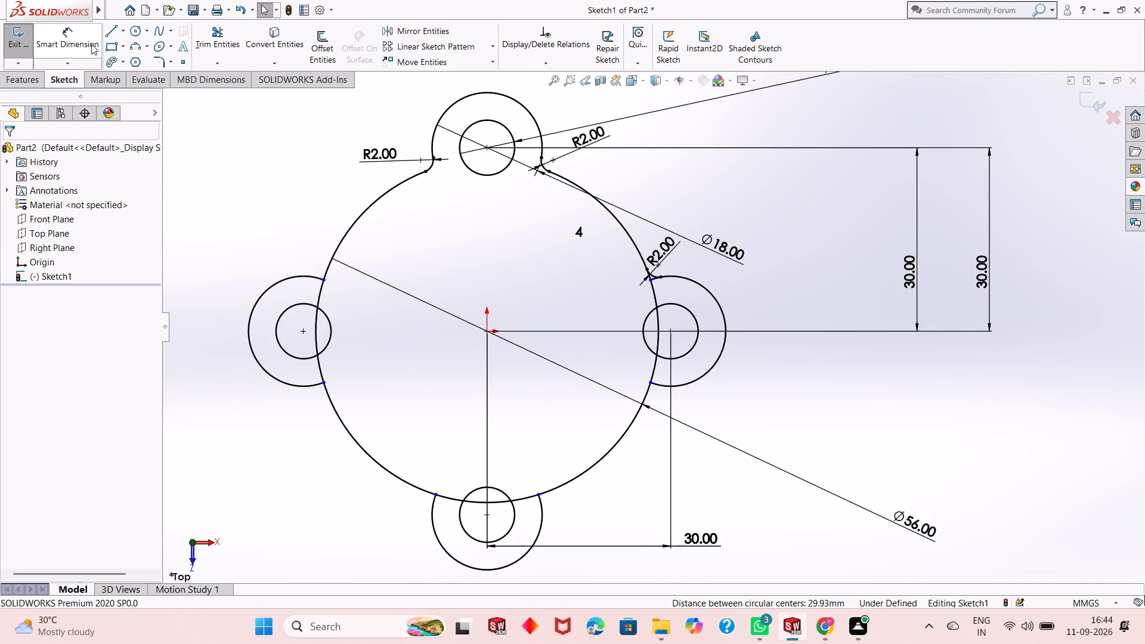
click(131, 49)
scroll(663, 408, down, 5)
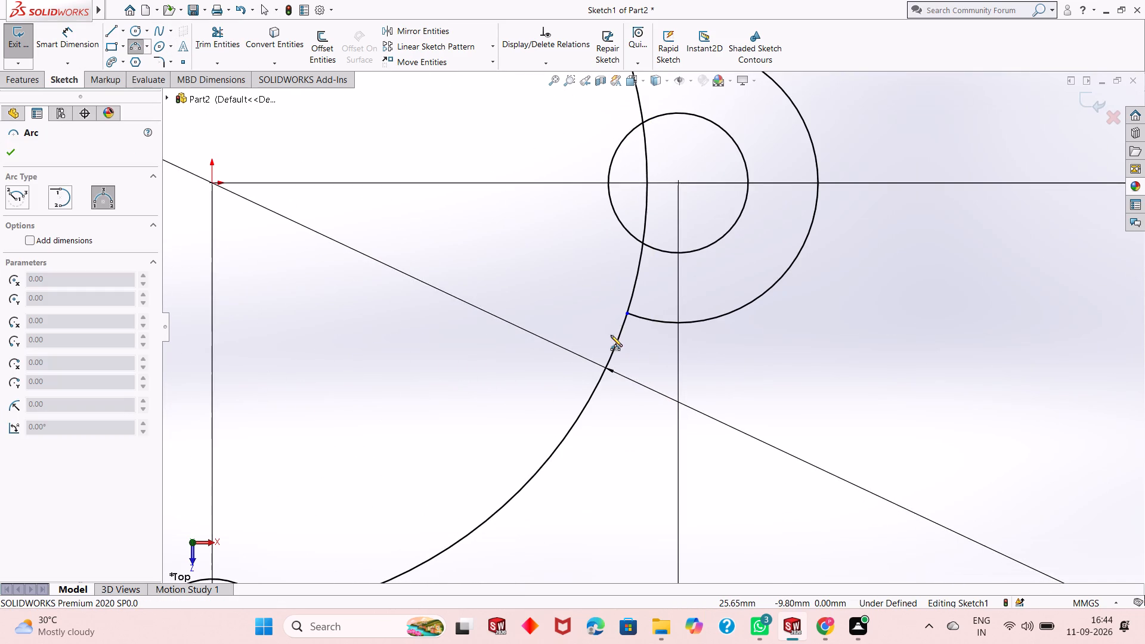
click(619, 339)
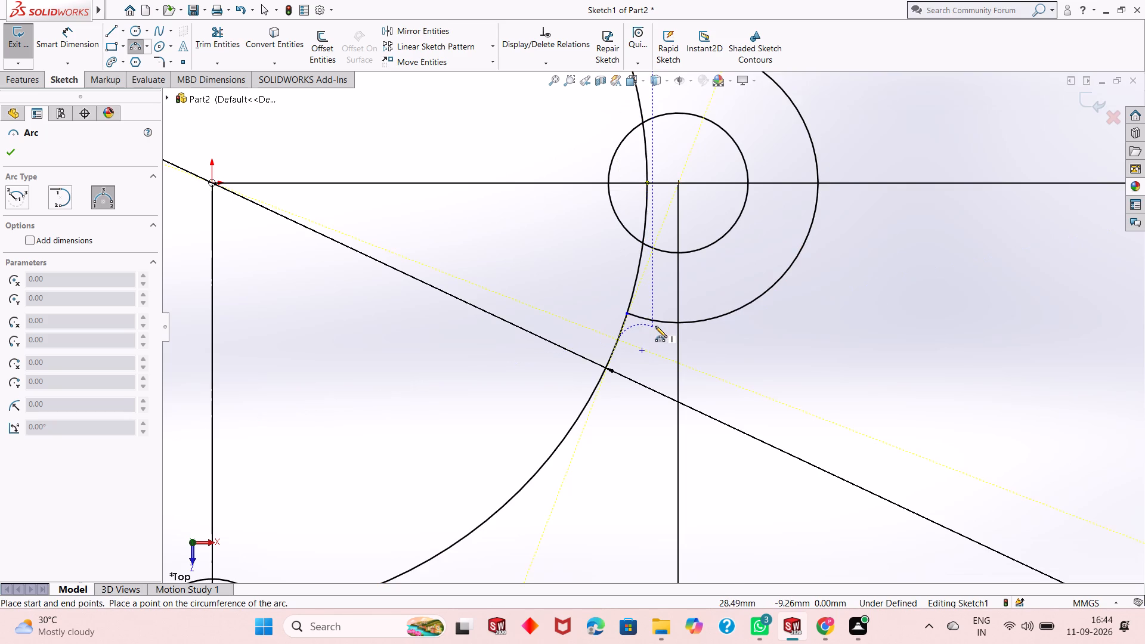
click(660, 323)
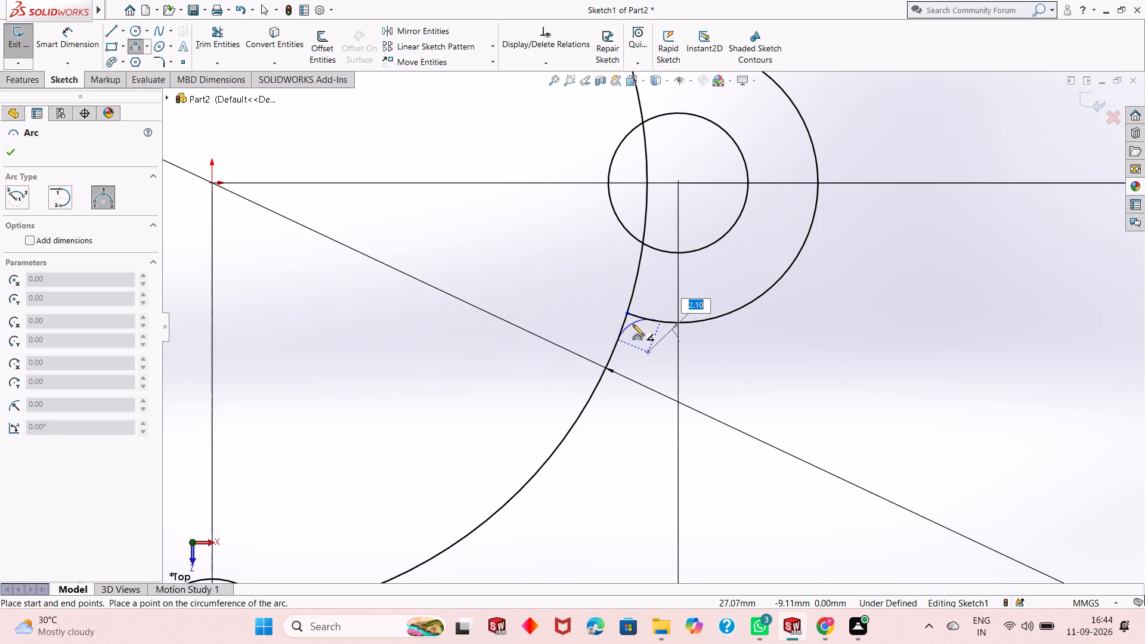
key(2)
key(Return)
key(Escape)
key(Escape)
key(Escape)
key(Escape)
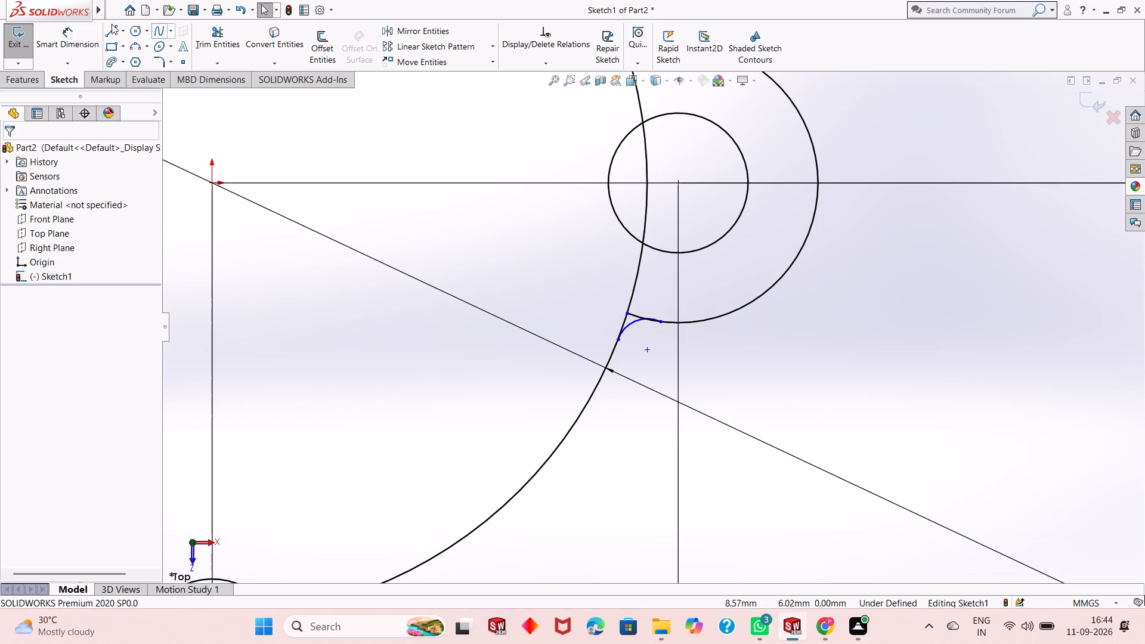
Dimension the radius of the right lug's lower blend arc.
click(58, 35)
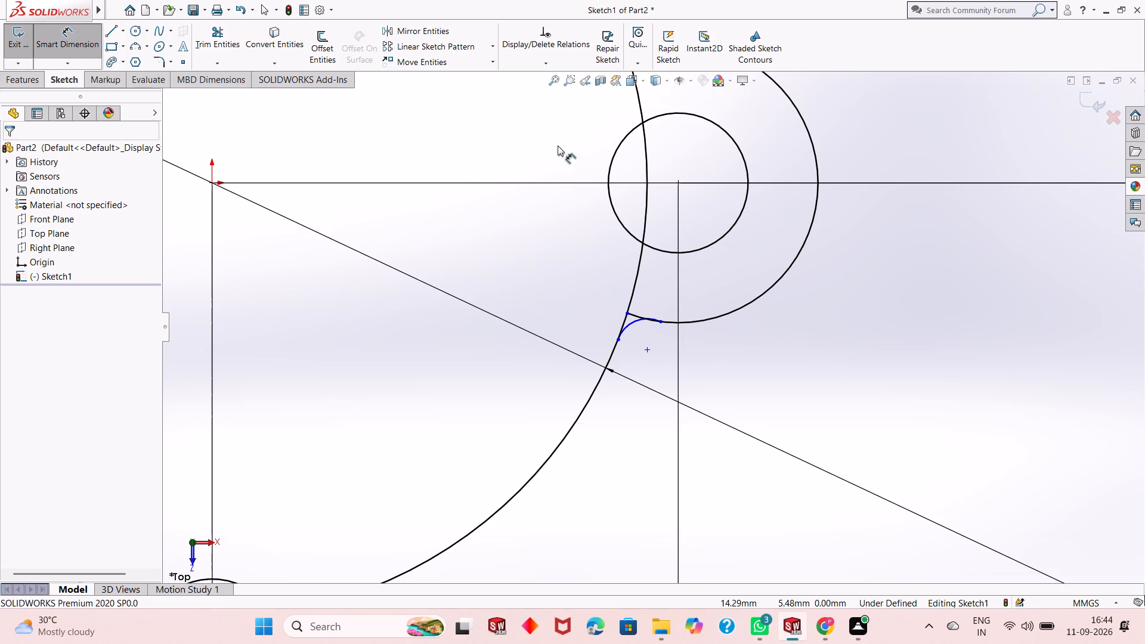
click(632, 324)
click(650, 369)
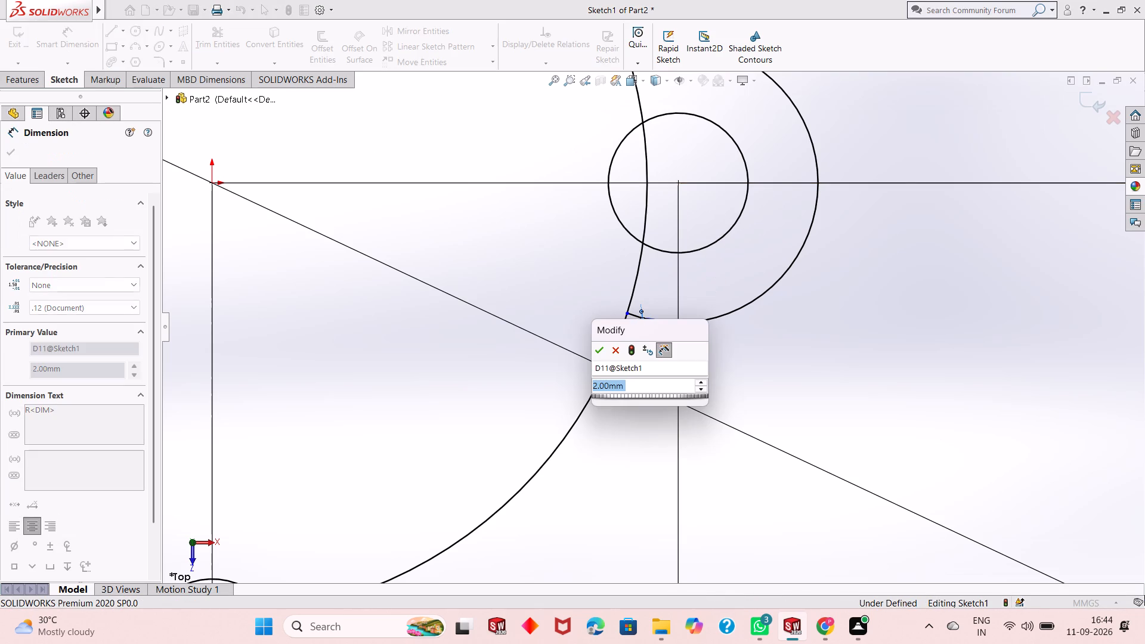
click(599, 351)
key(Escape)
key(Escape)
key(Escape)
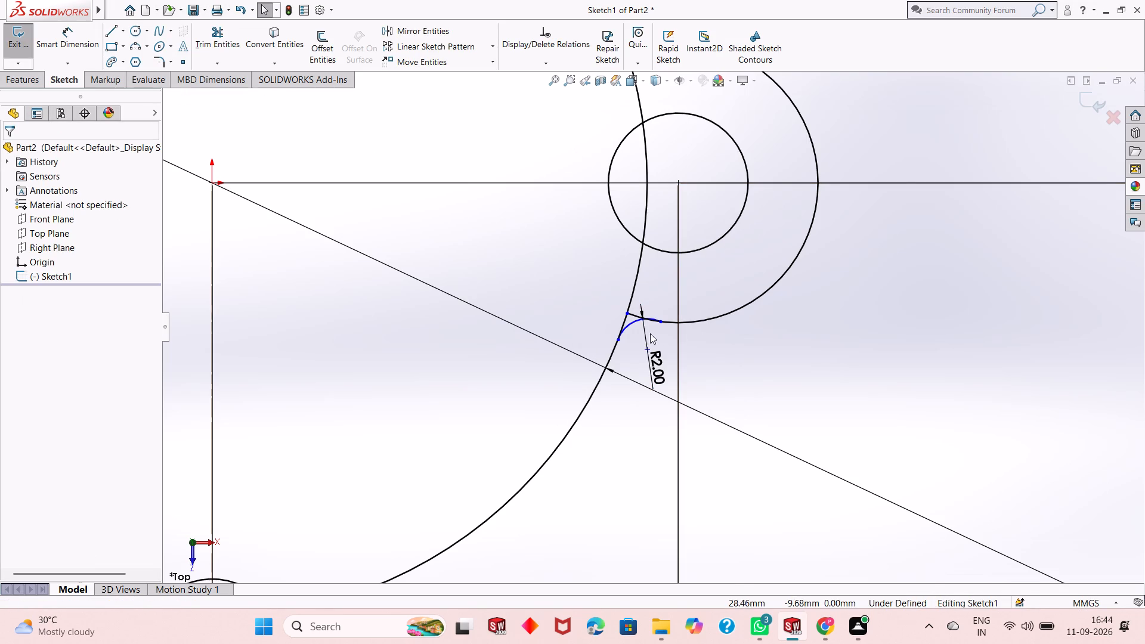
Make the right lug's lower blend arc tangent to both the lug's outer arc and the 56 mm circle.
click(631, 324)
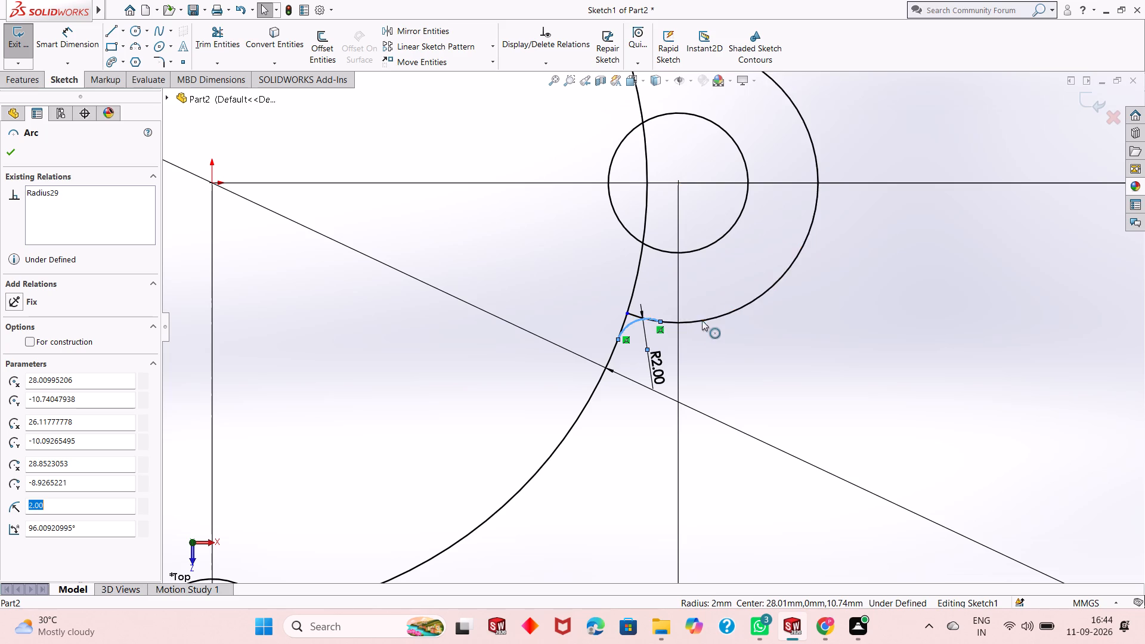
ctrl+click(702, 322)
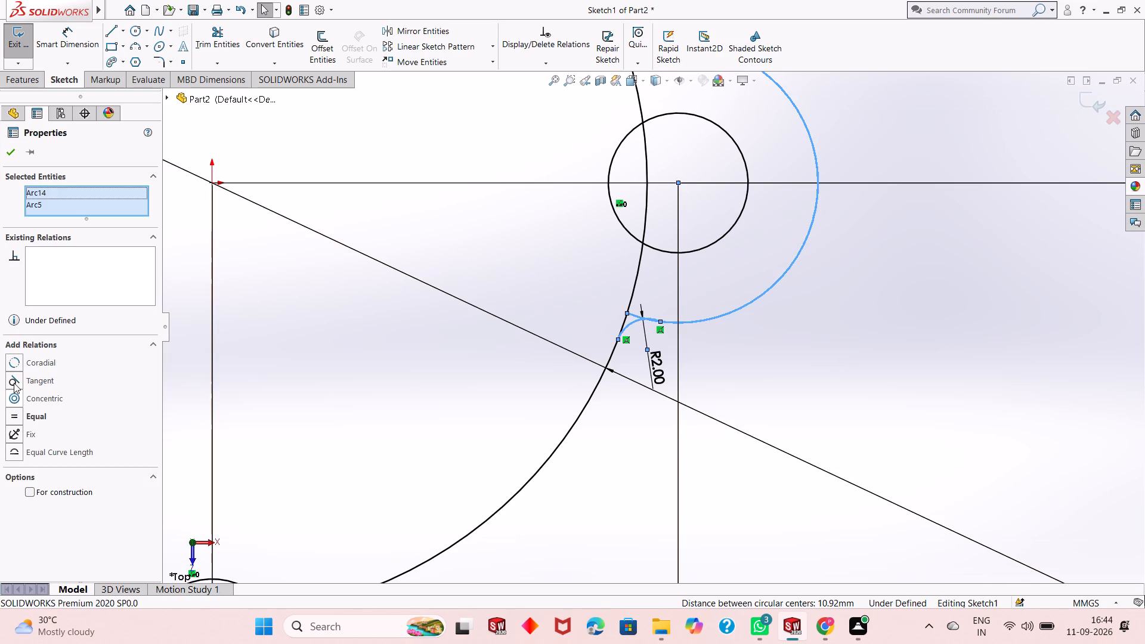
click(14, 383)
click(10, 149)
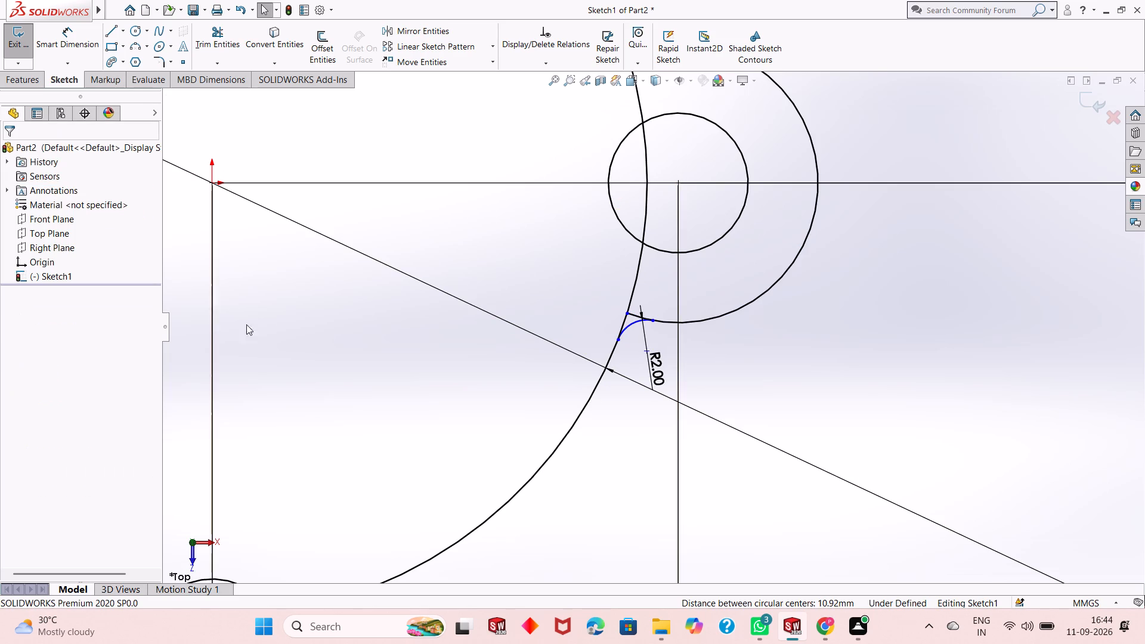
click(630, 324)
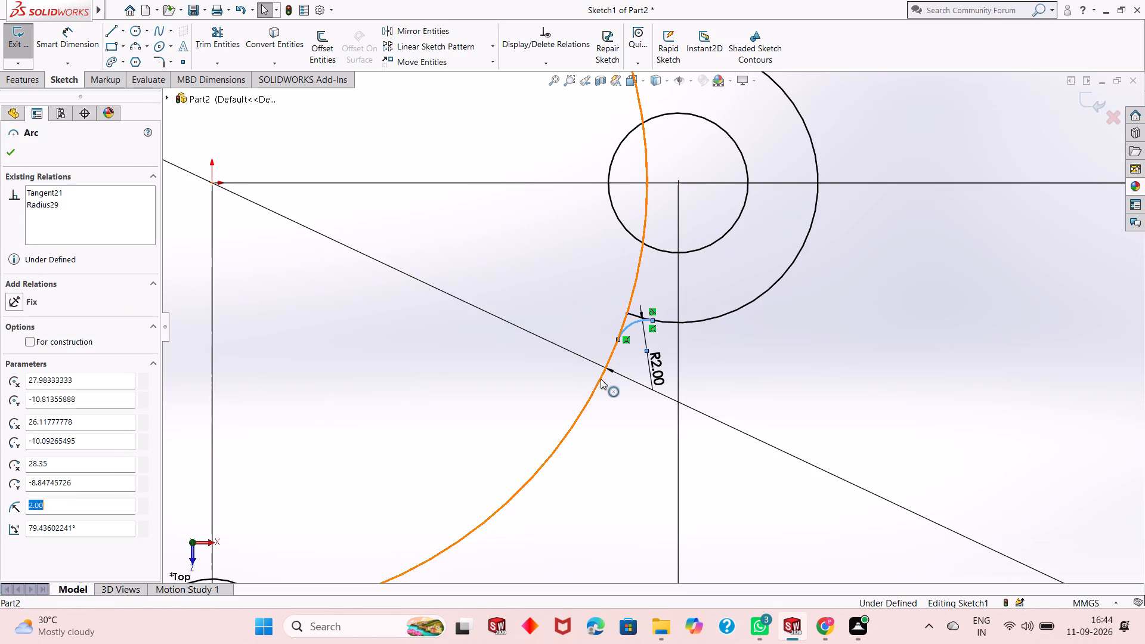
ctrl+click(599, 383)
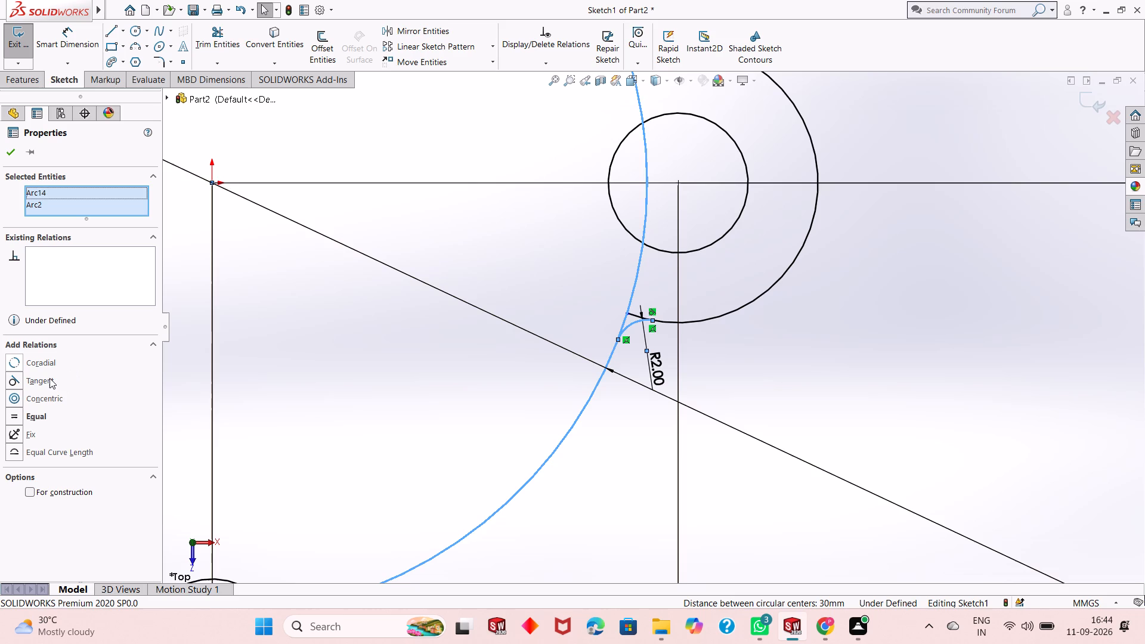
click(49, 378)
click(8, 152)
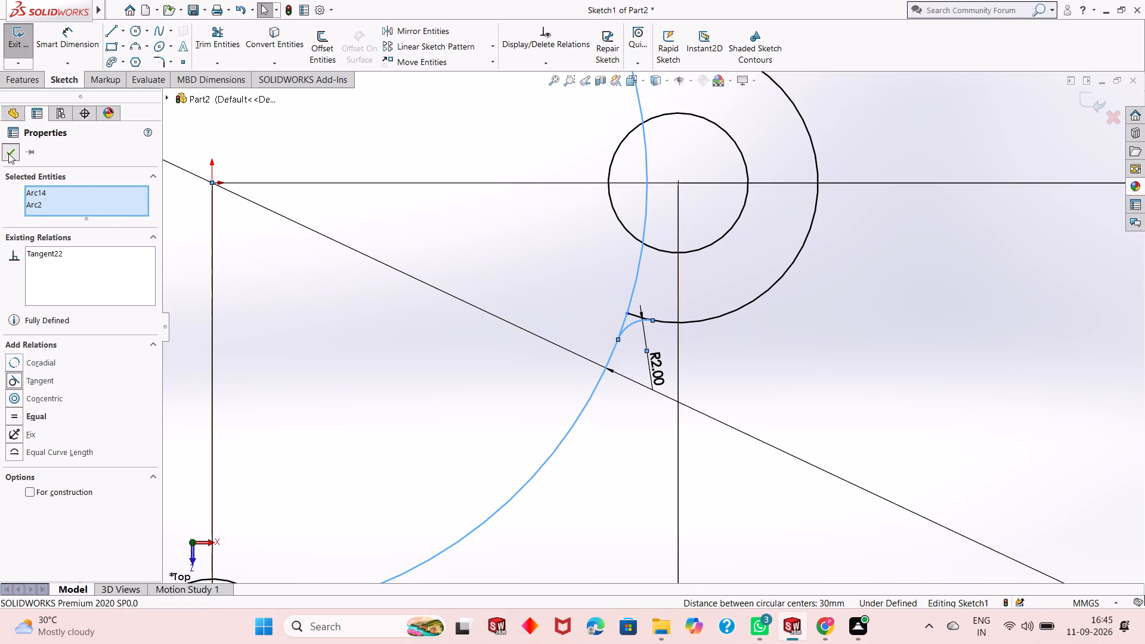
Draw a three-point blend arc of radius 2 mm between the bottom lug's right side and the 56 mm circle.
scroll(609, 401, up, 4)
scroll(494, 503, down, 2)
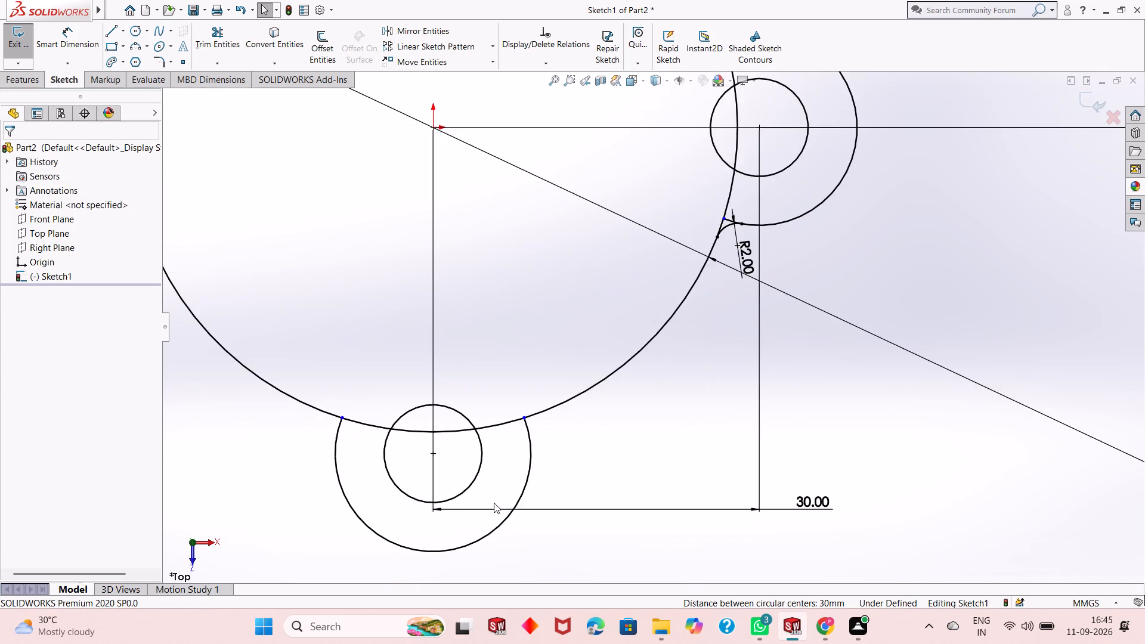
scroll(629, 404, down, 2)
scroll(570, 462, up, 1)
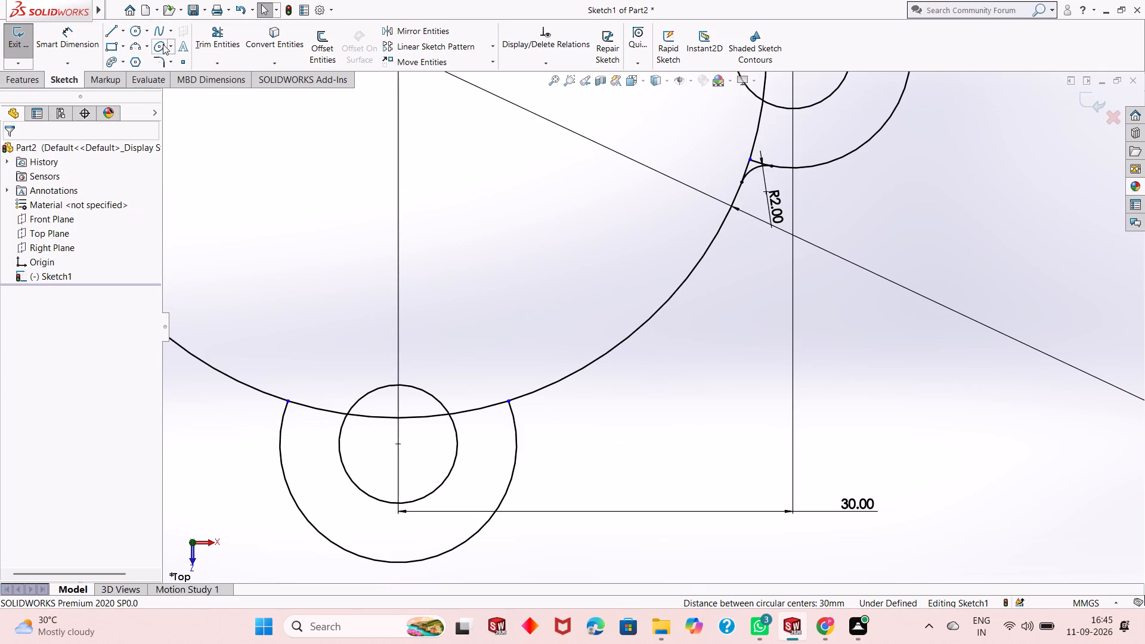
click(139, 50)
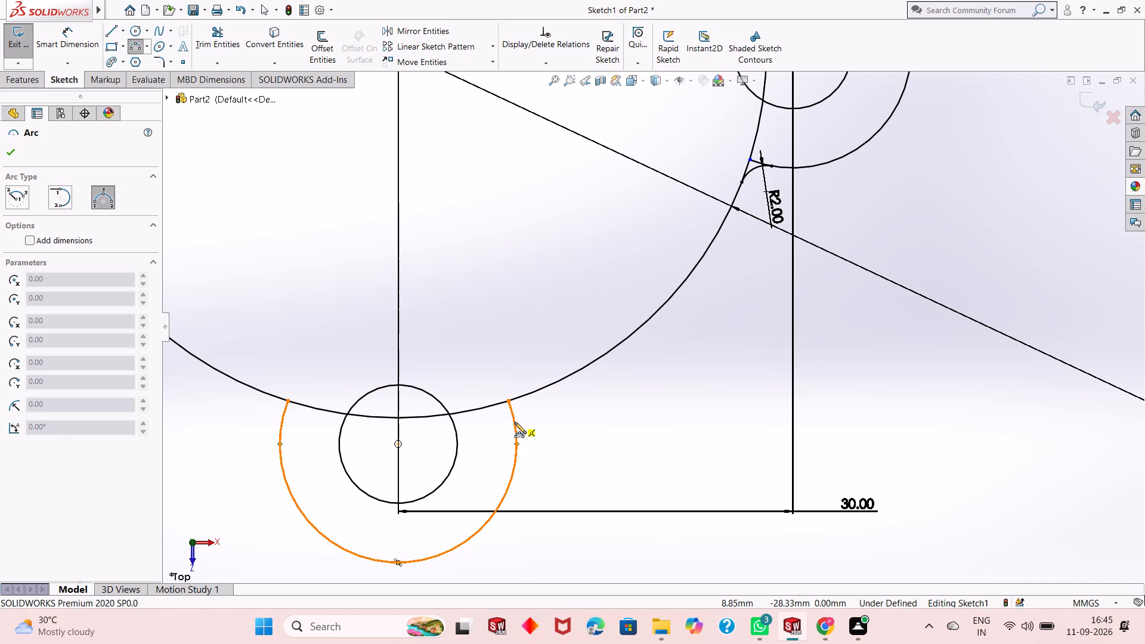
click(515, 423)
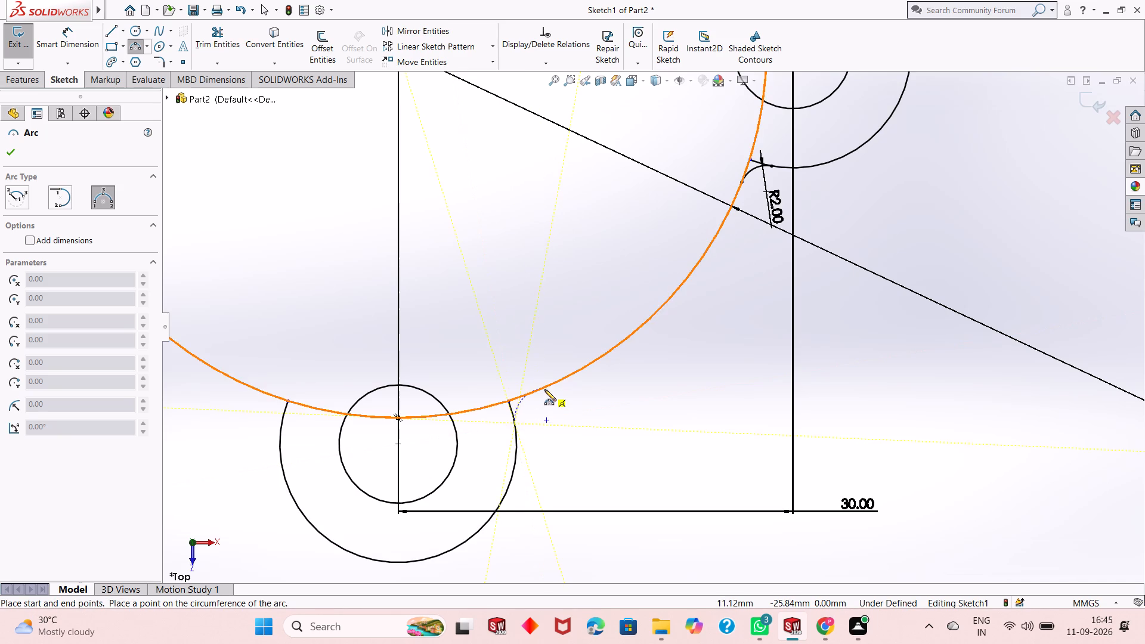
click(544, 389)
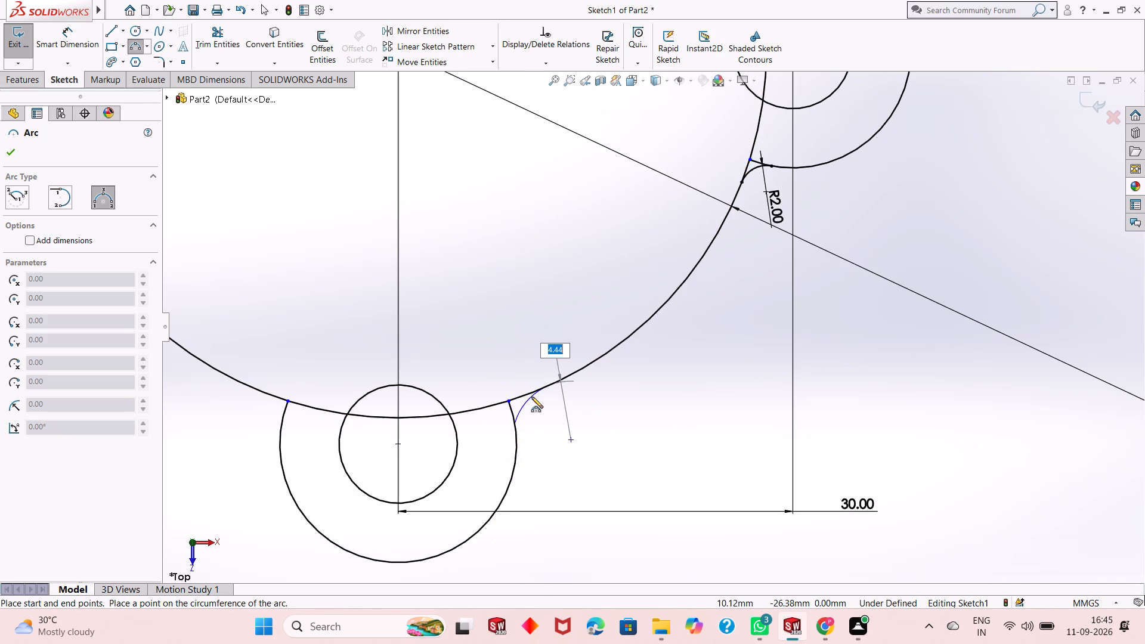
key(2)
key(Return)
key(Escape)
key(Escape)
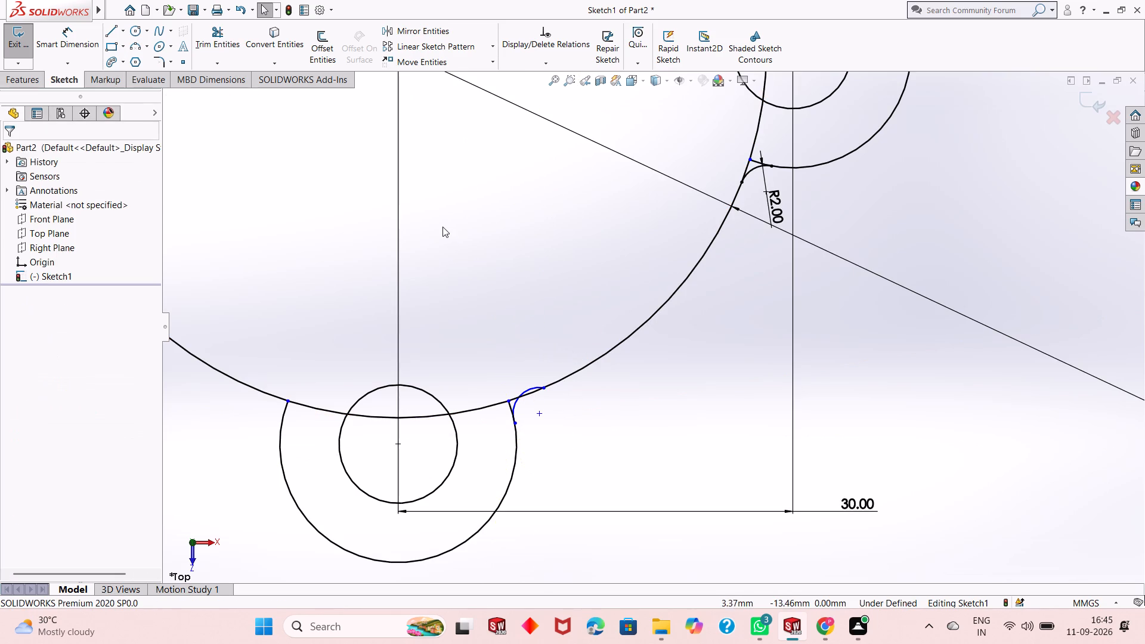
key(Escape)
key(Escape)
key(Escape)
Dimension the radius of the bottom lug's right blend arc.
click(73, 41)
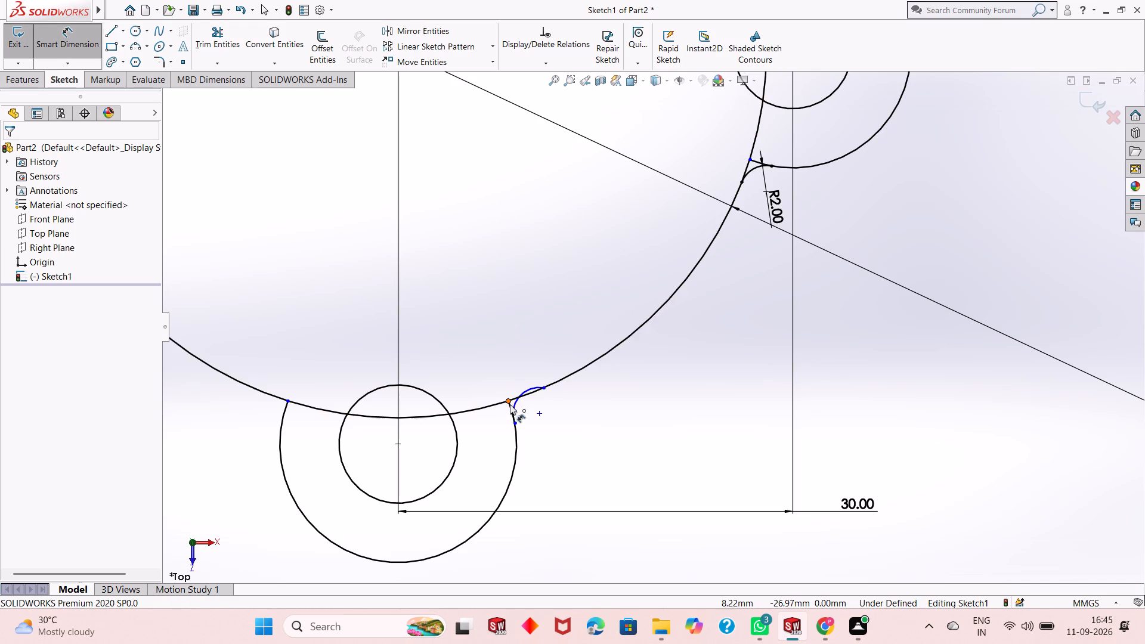
click(513, 403)
click(553, 433)
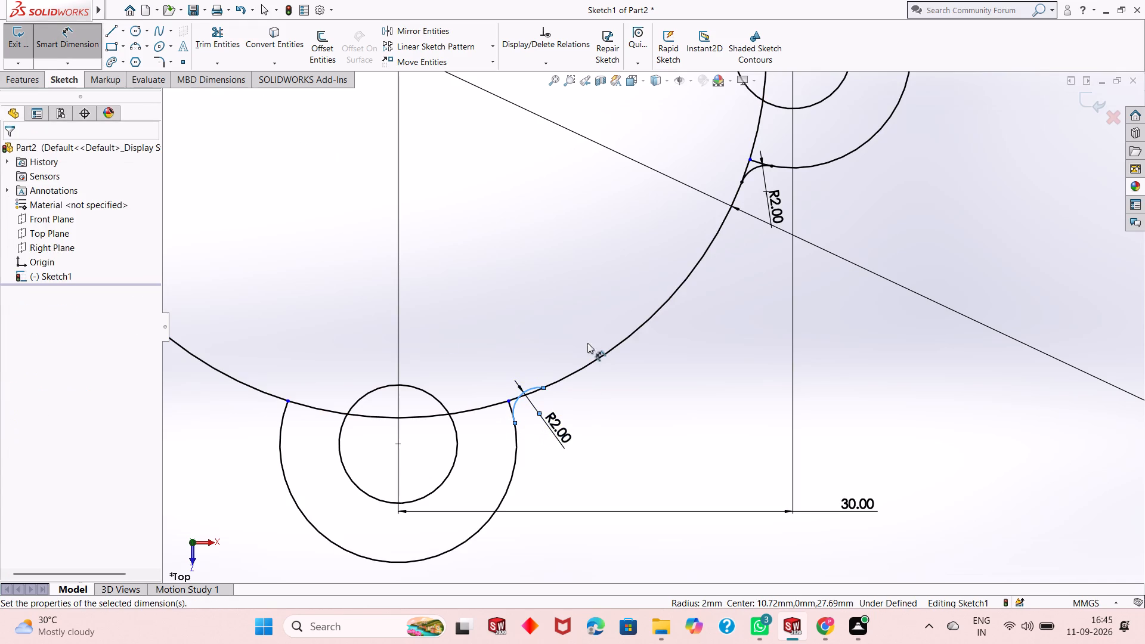
click(499, 417)
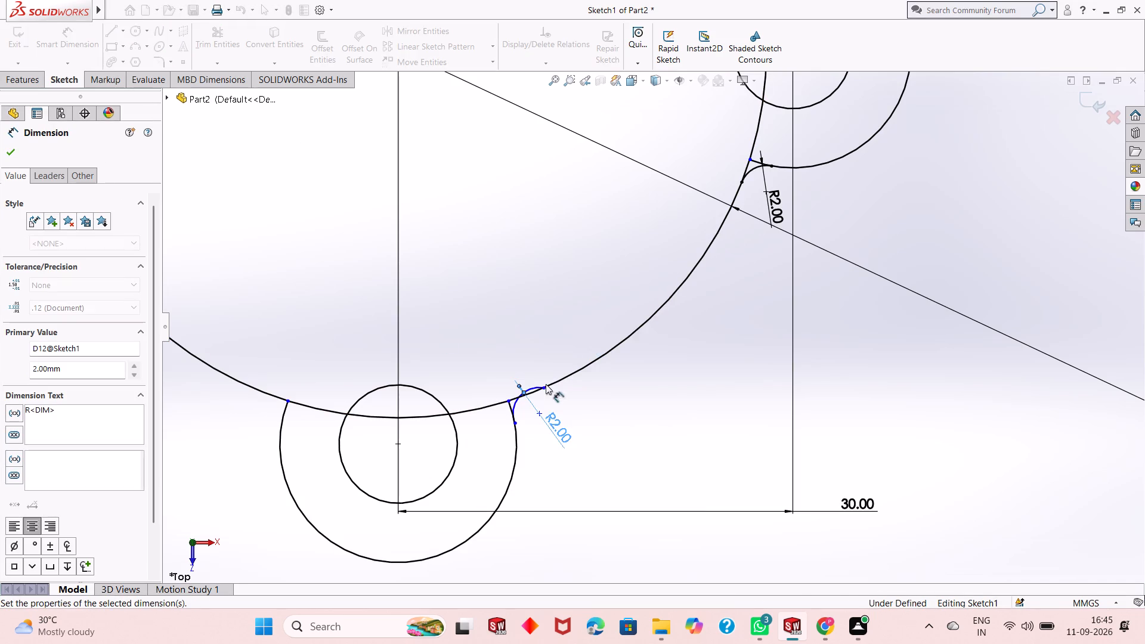
scroll(540, 400, down, 5)
key(Escape)
key(Escape)
key(Escape)
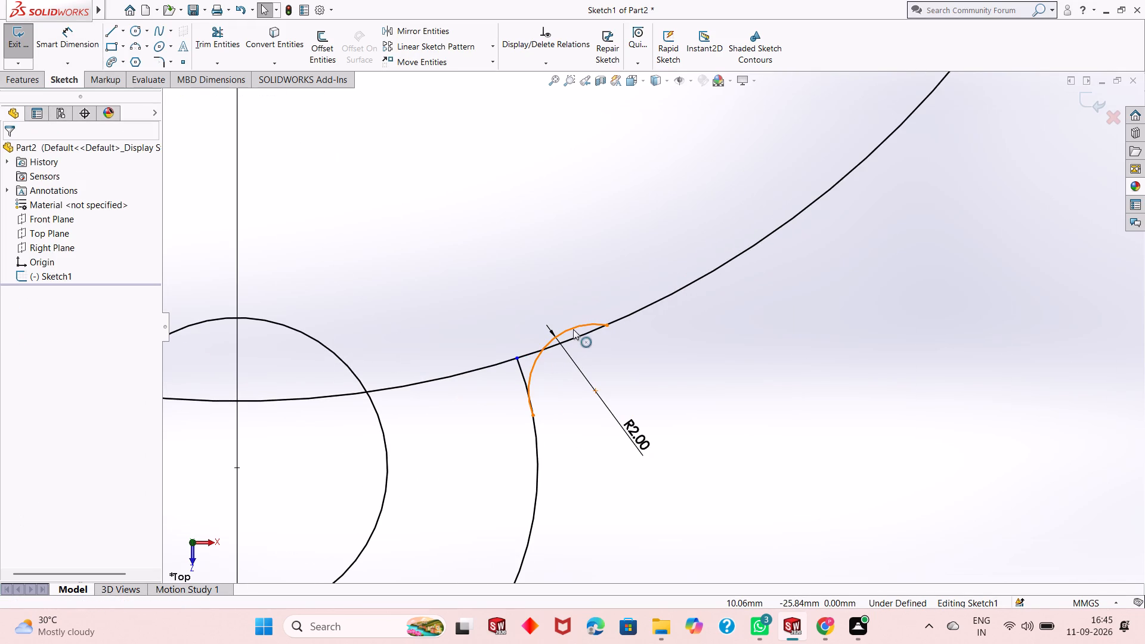
Make the bottom lug's right blend arc tangent to both the lug's outer arc and the 56 mm circle.
click(573, 329)
ctrl+click(540, 469)
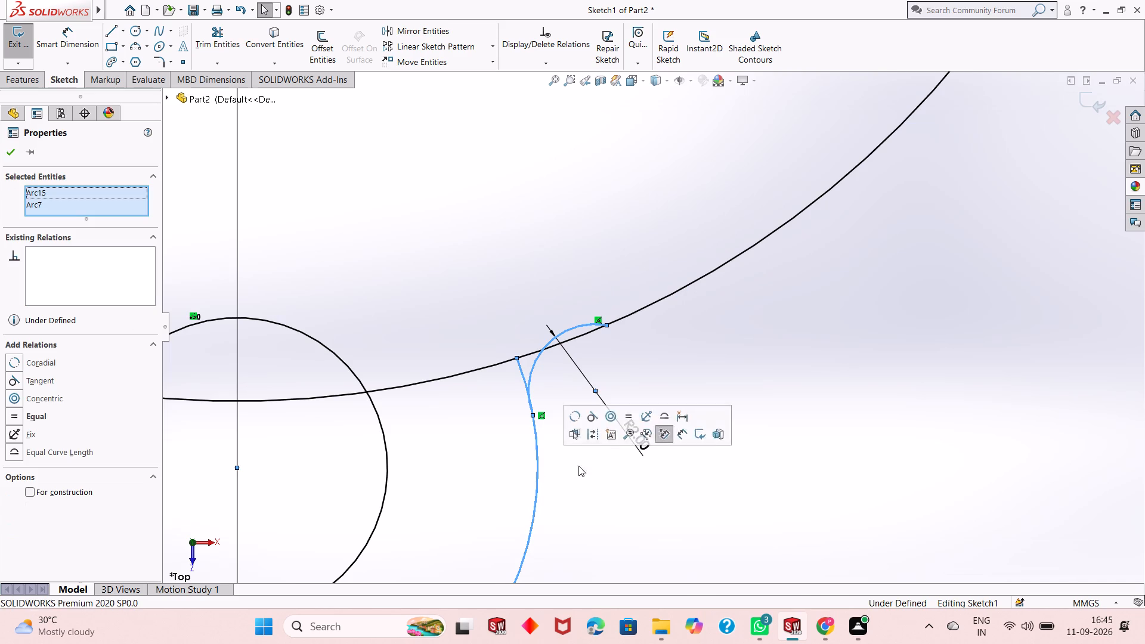
click(50, 379)
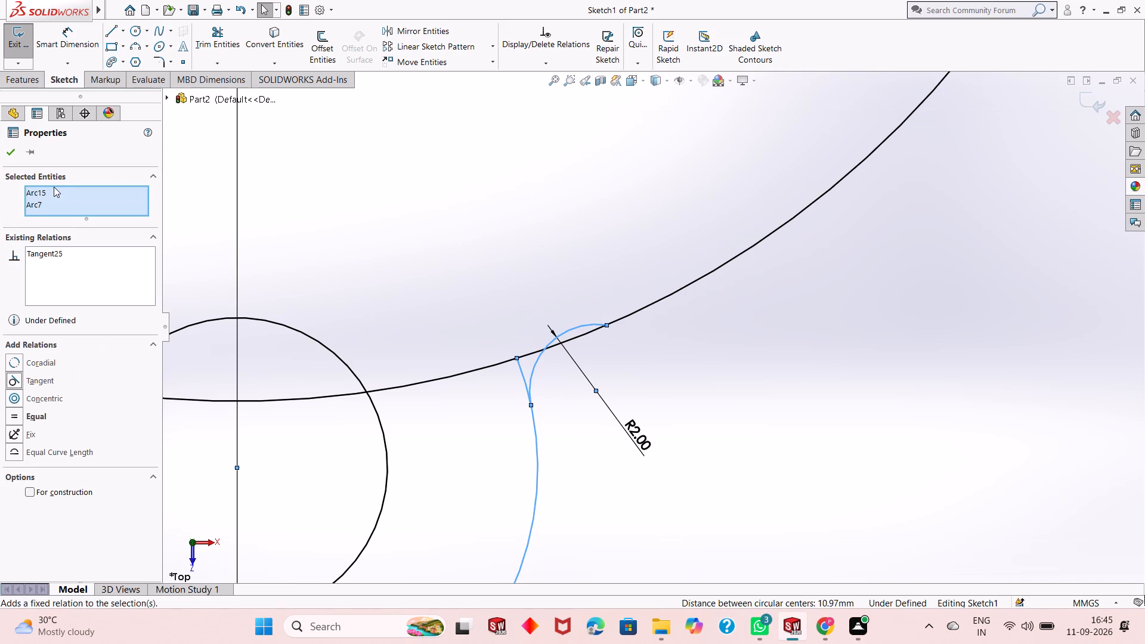
click(6, 156)
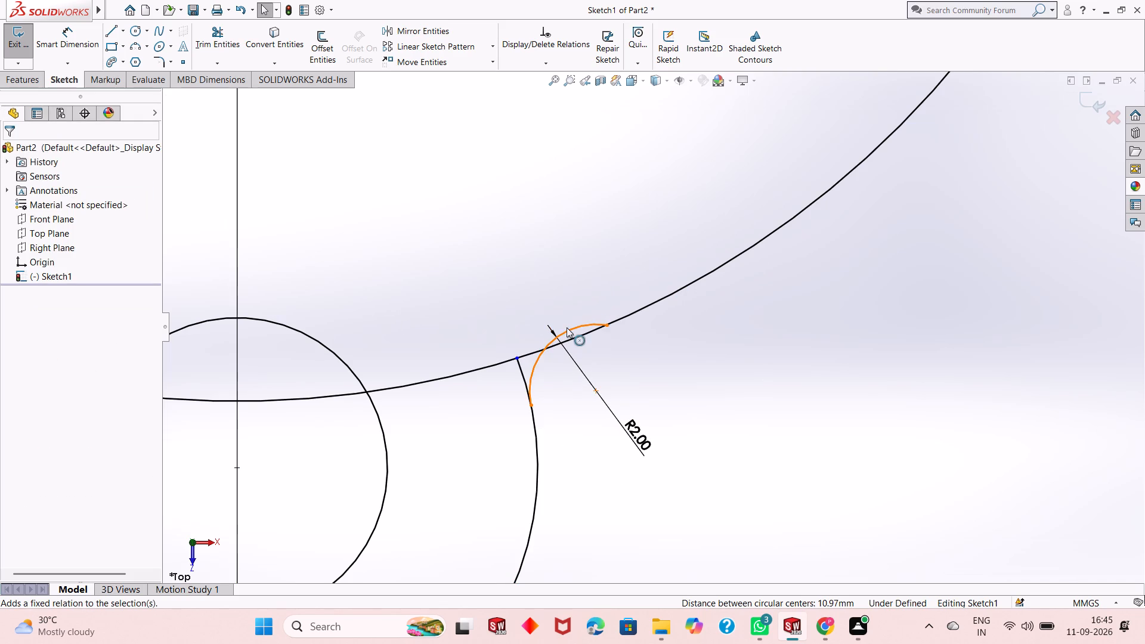
click(567, 327)
ctrl+click(649, 307)
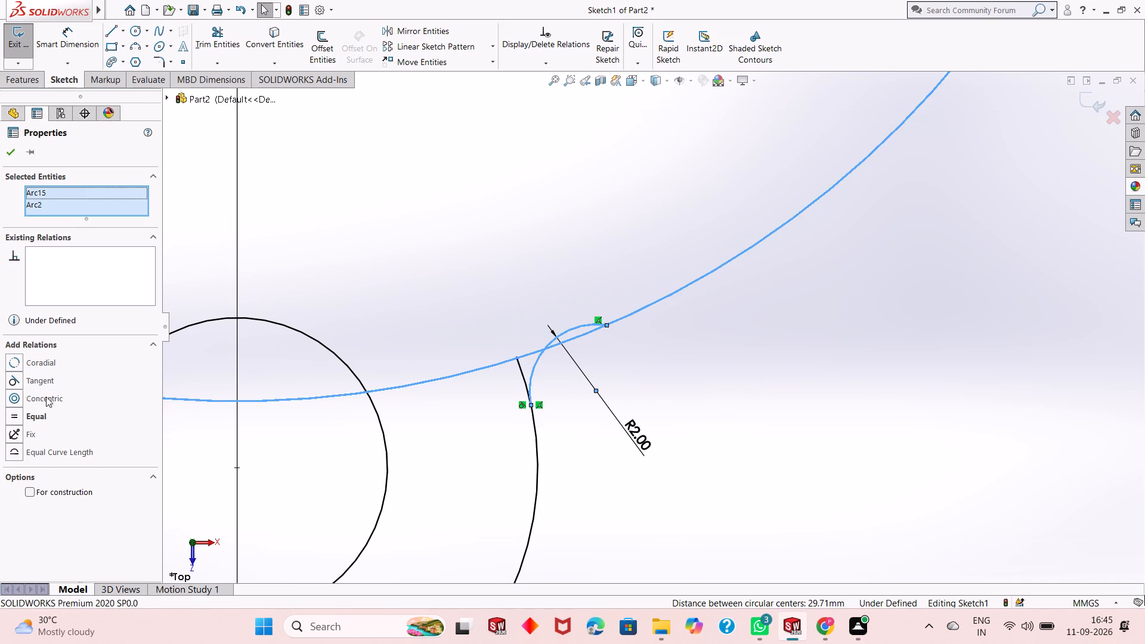
click(42, 377)
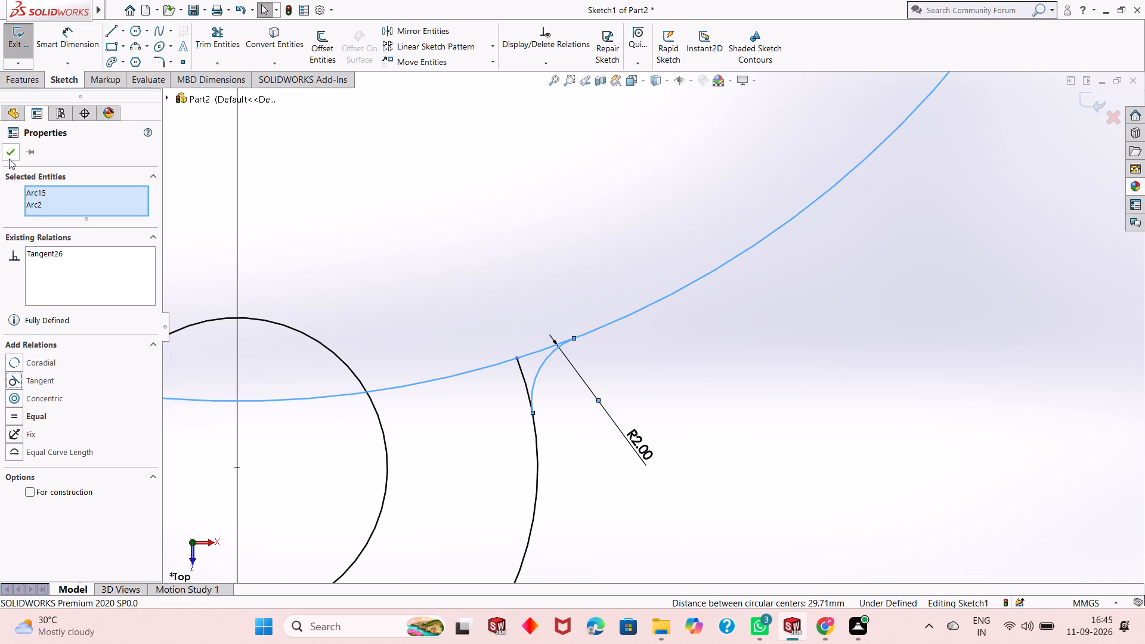
click(9, 159)
Draw a three-point blend arc of radius 2 mm between the 56 mm circle and the bottom lug's left side.
scroll(407, 412, up, 4)
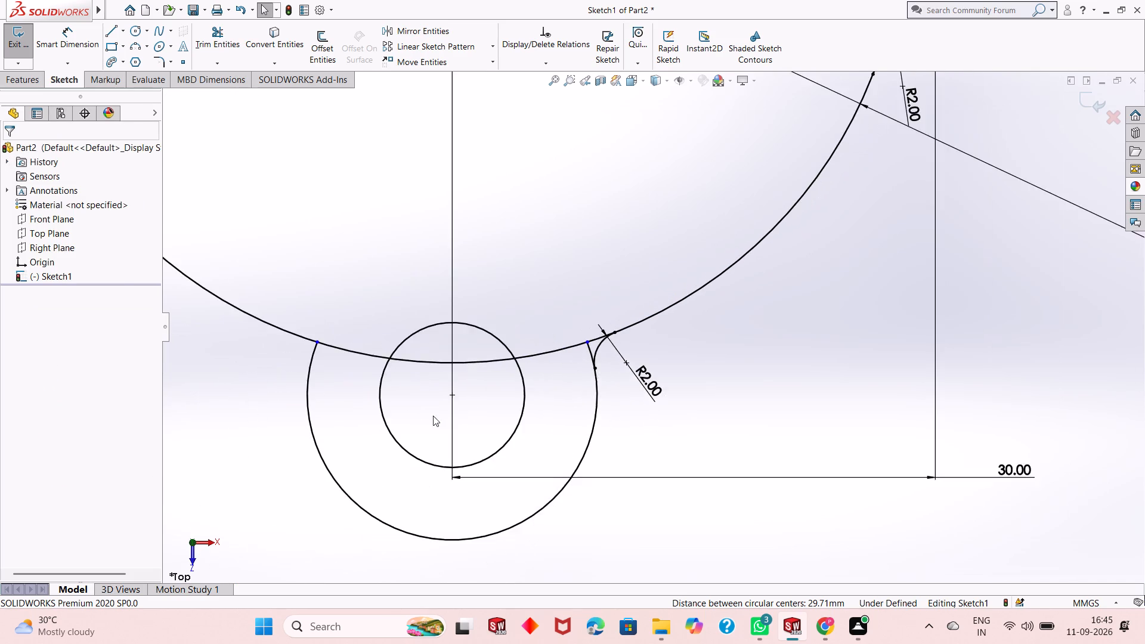
scroll(415, 421, up, 1)
scroll(320, 328, down, 1)
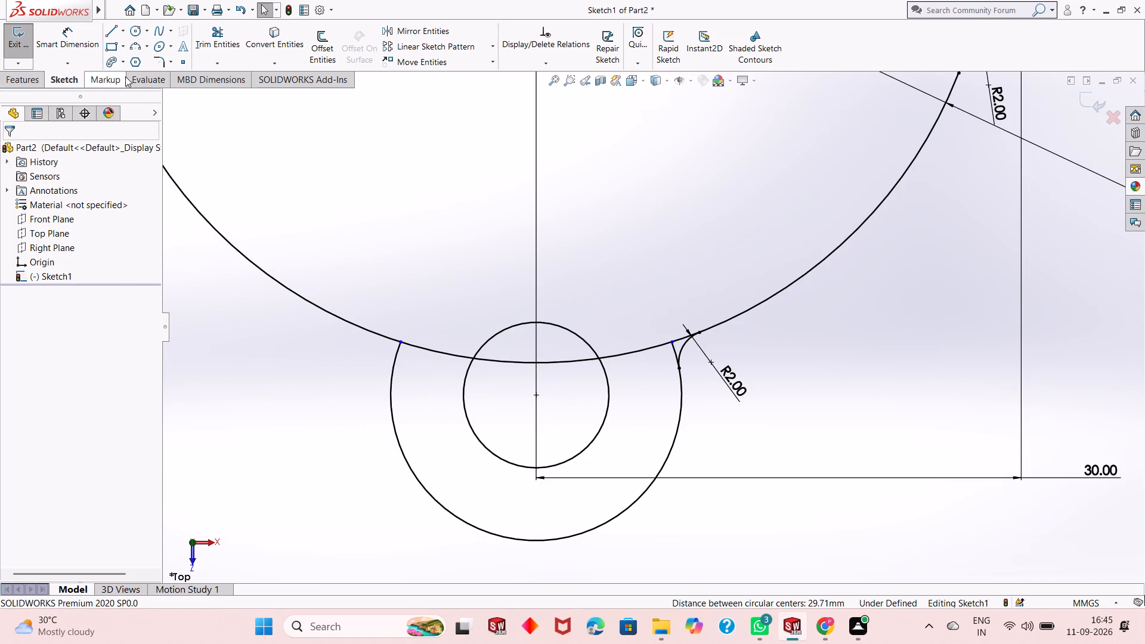
click(137, 44)
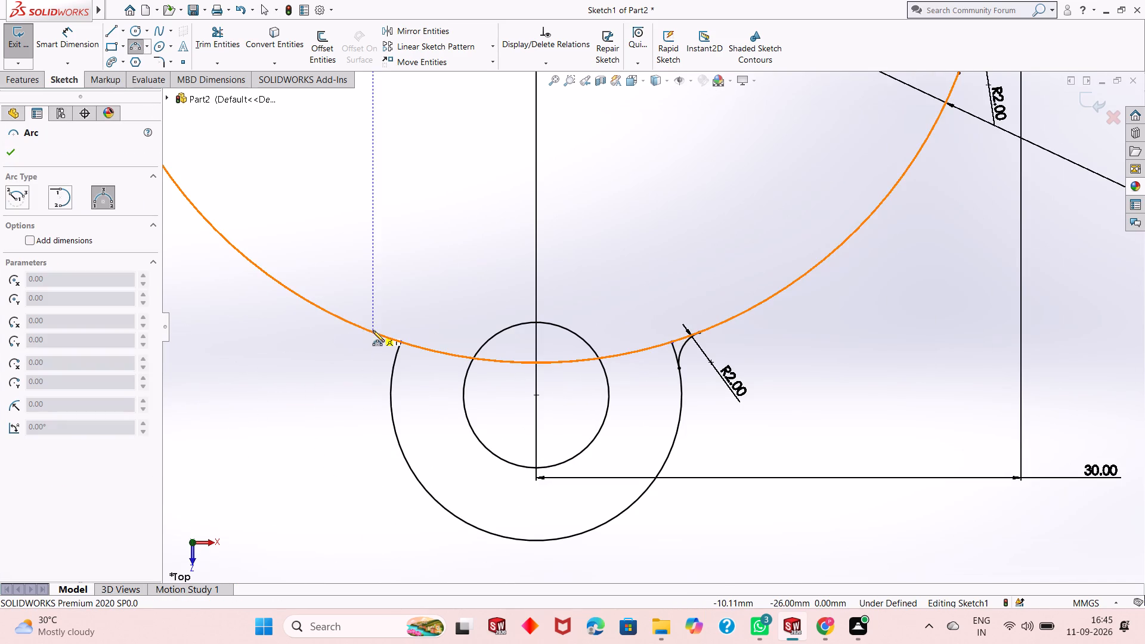
click(361, 327)
click(390, 369)
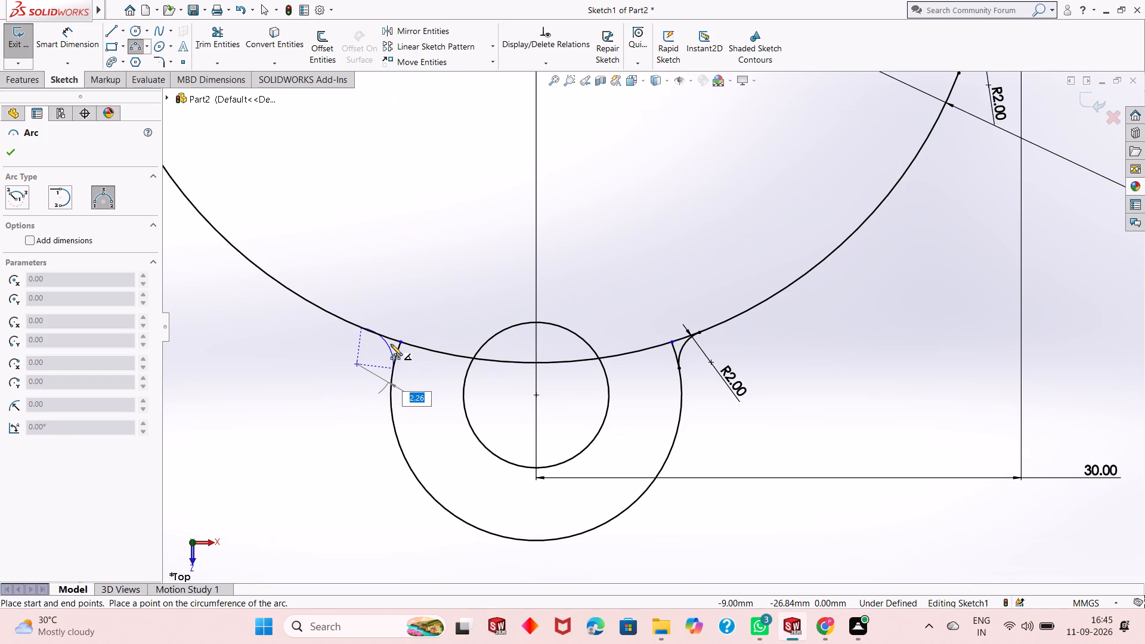
key(2)
key(Return)
key(Escape)
key(Escape)
key(Escape)
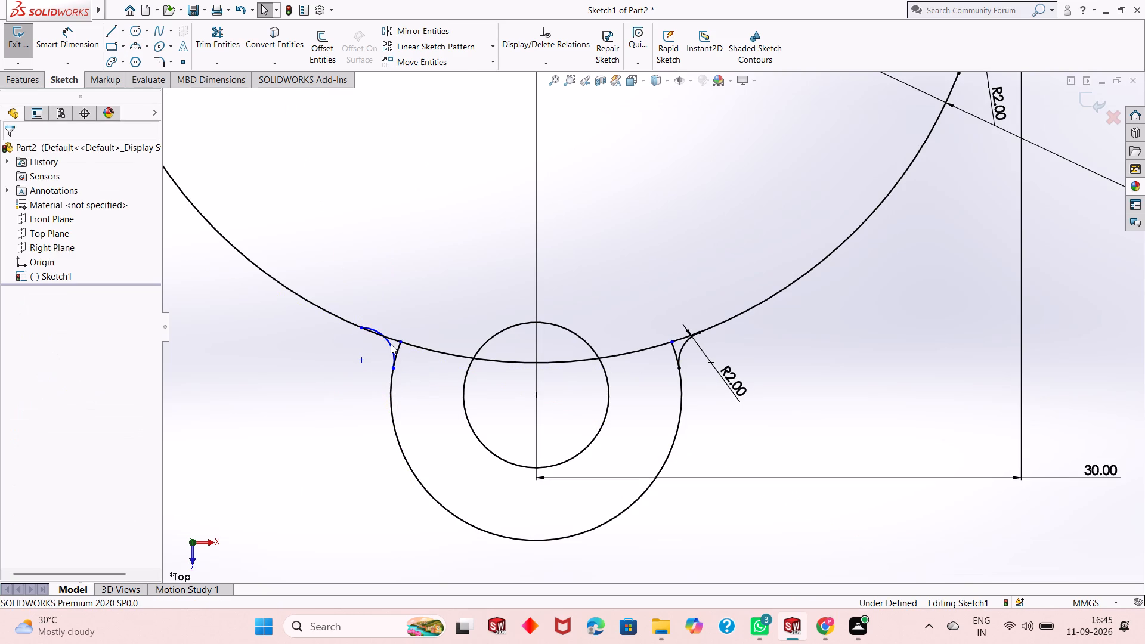
Dimension the radius of the bottom lug's left blend arc.
click(73, 44)
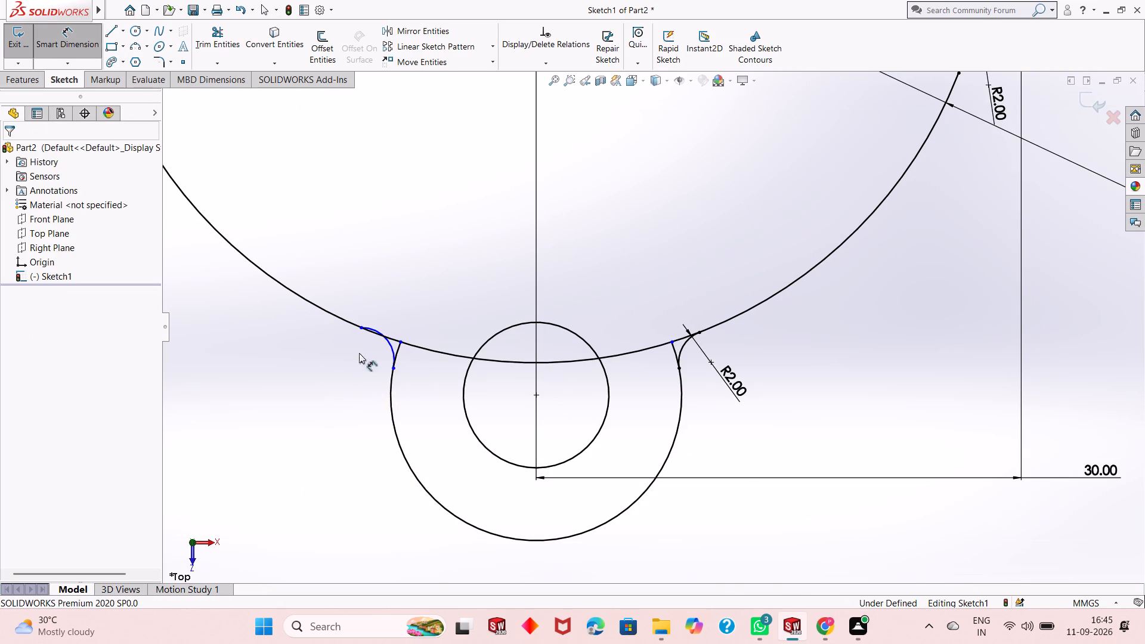
click(389, 349)
click(323, 385)
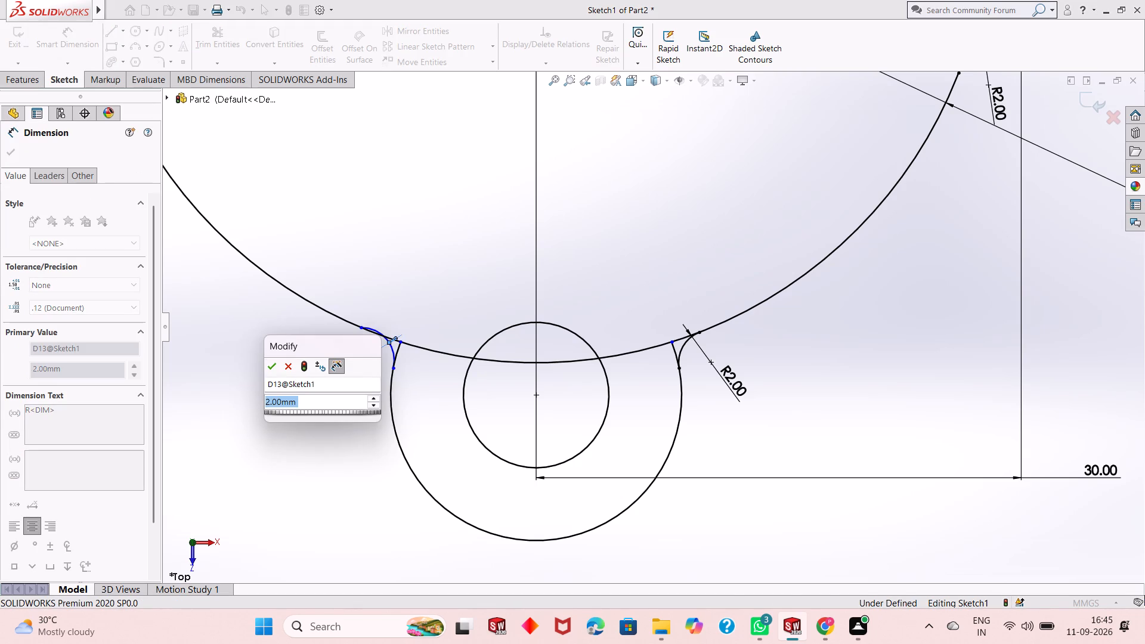
click(269, 374)
click(271, 371)
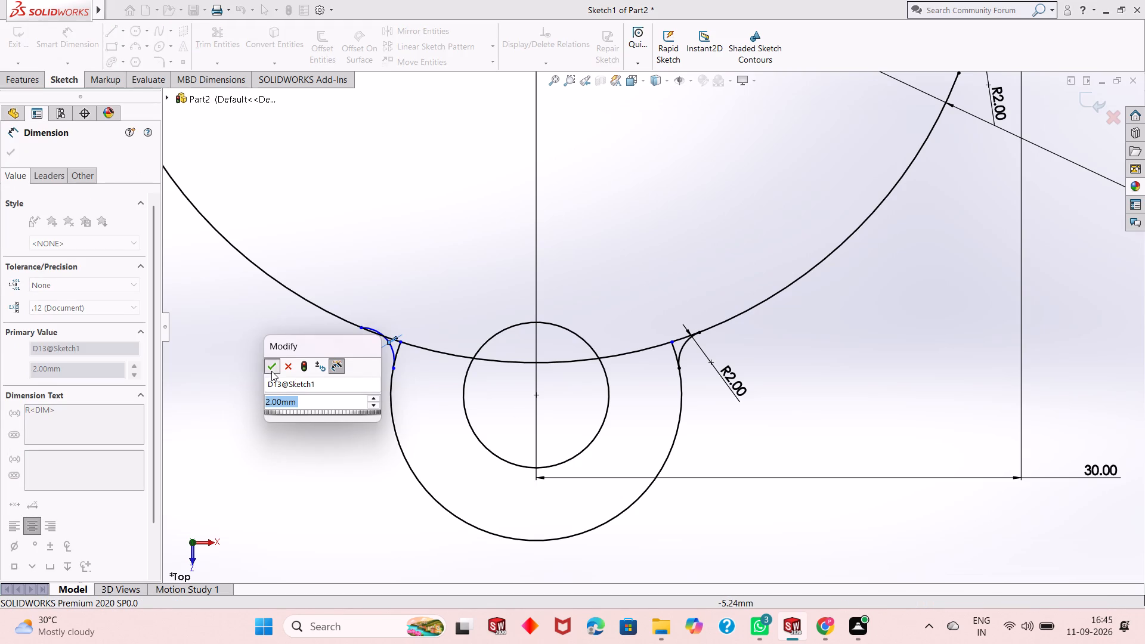
key(Escape)
key(Escape)
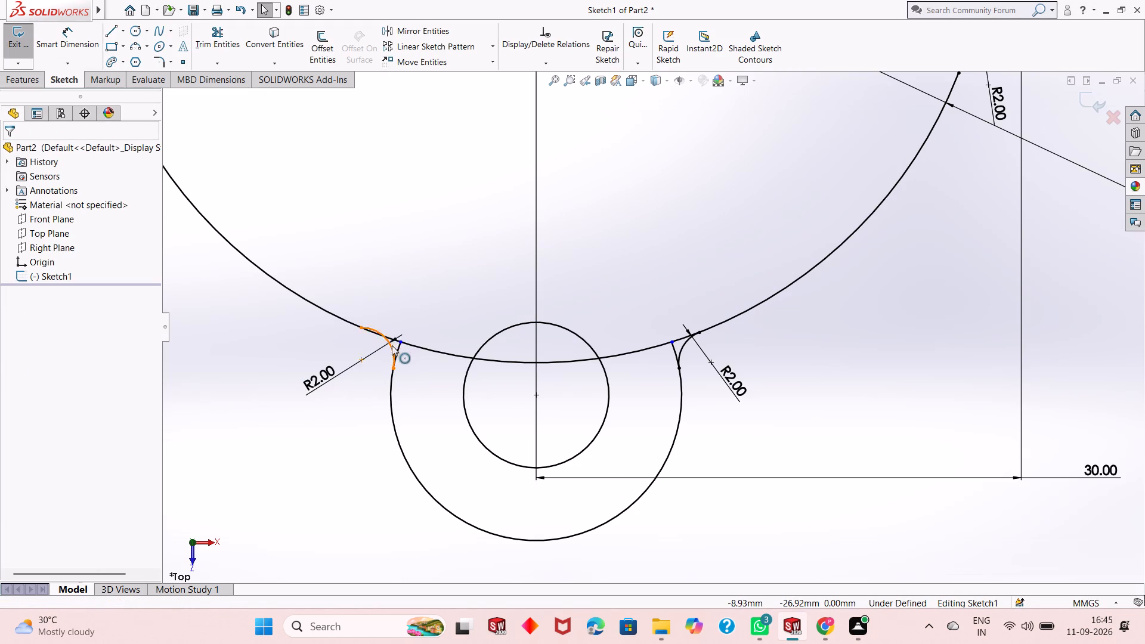
Make the bottom lug's left blend arc tangent to both the lug's outer arc and the 56 mm circle.
scroll(392, 345, down, 4)
click(437, 350)
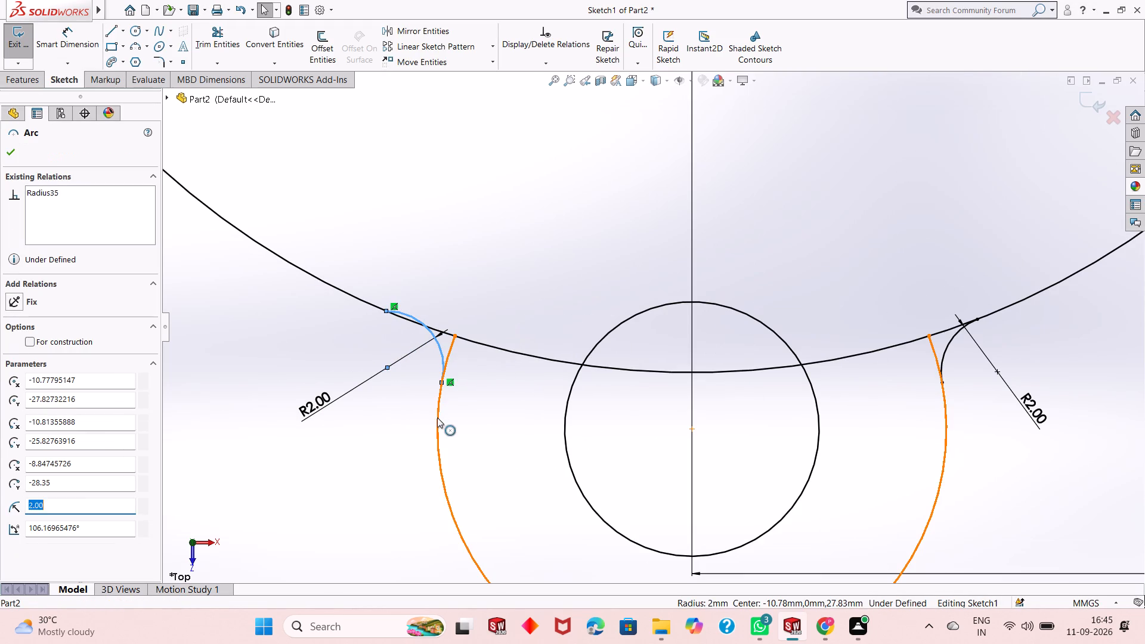
ctrl+click(437, 419)
click(29, 377)
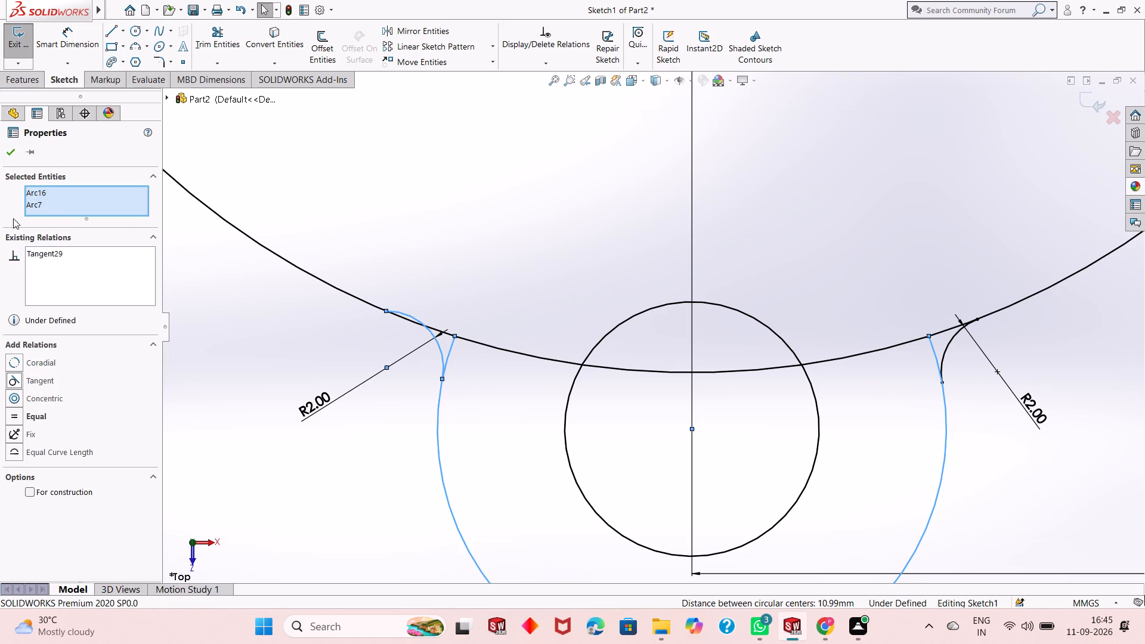
click(4, 156)
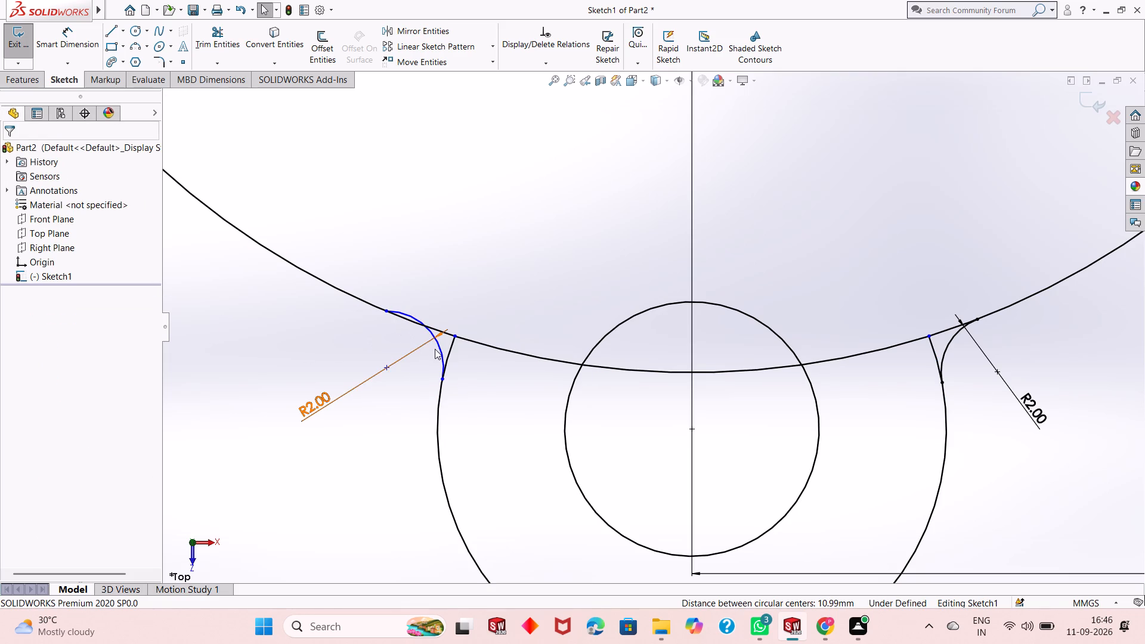
click(440, 355)
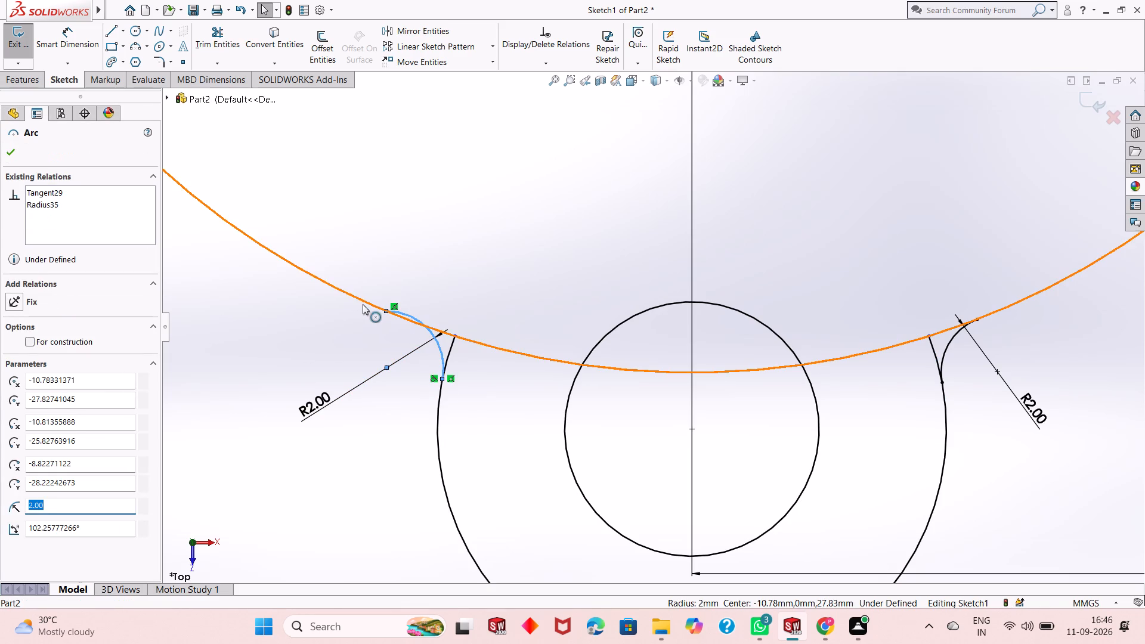
ctrl+click(363, 304)
click(33, 381)
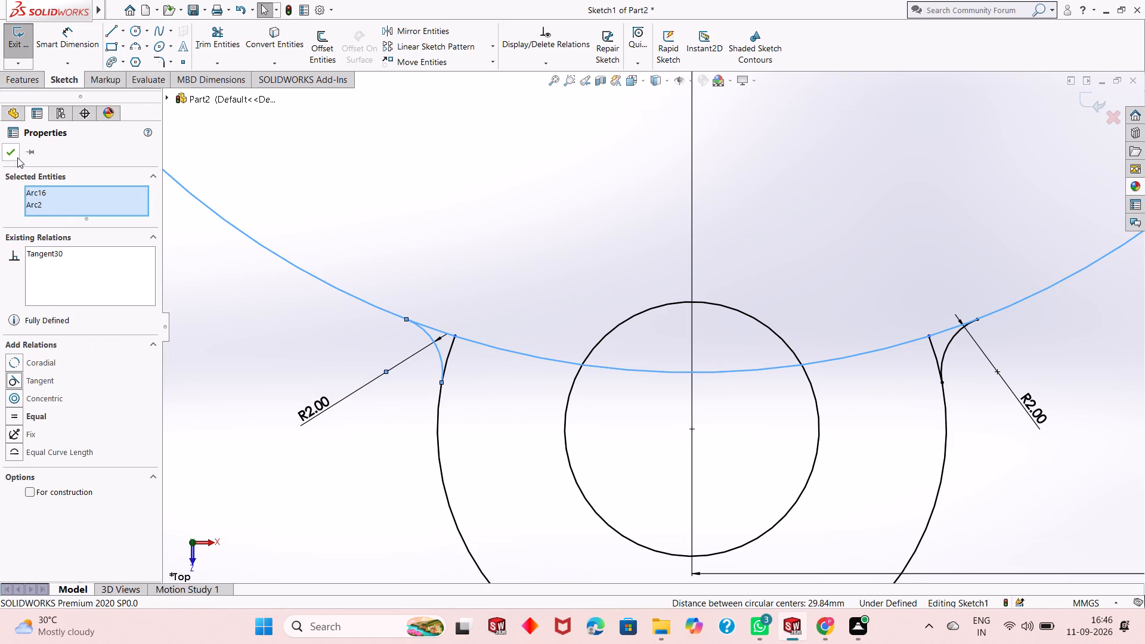
Draw a three-point blend arc of radius 2 mm between the left lug's lower side and the 56 mm circle.
click(17, 156)
key(Escape)
scroll(355, 413, up, 5)
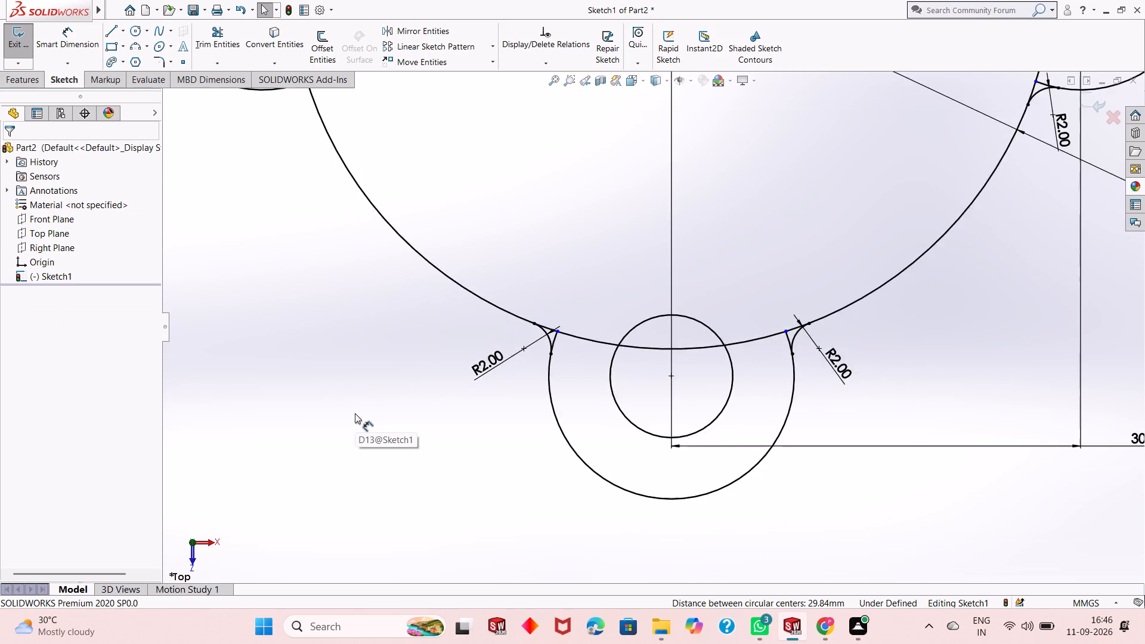
scroll(355, 413, up, 5)
scroll(540, 176, down, 4)
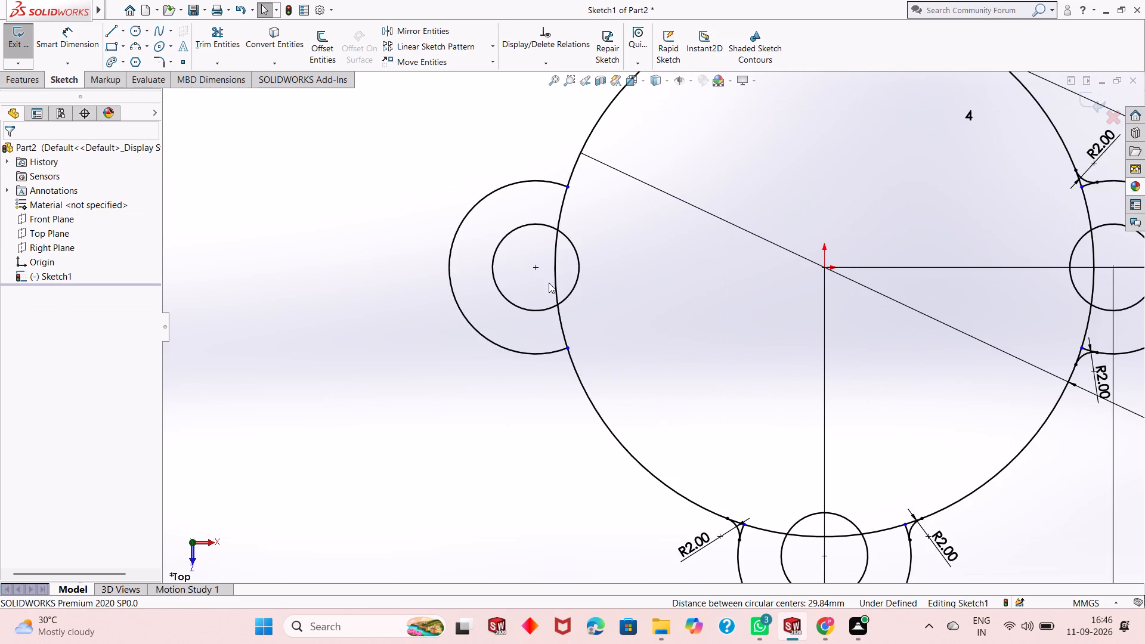
click(134, 52)
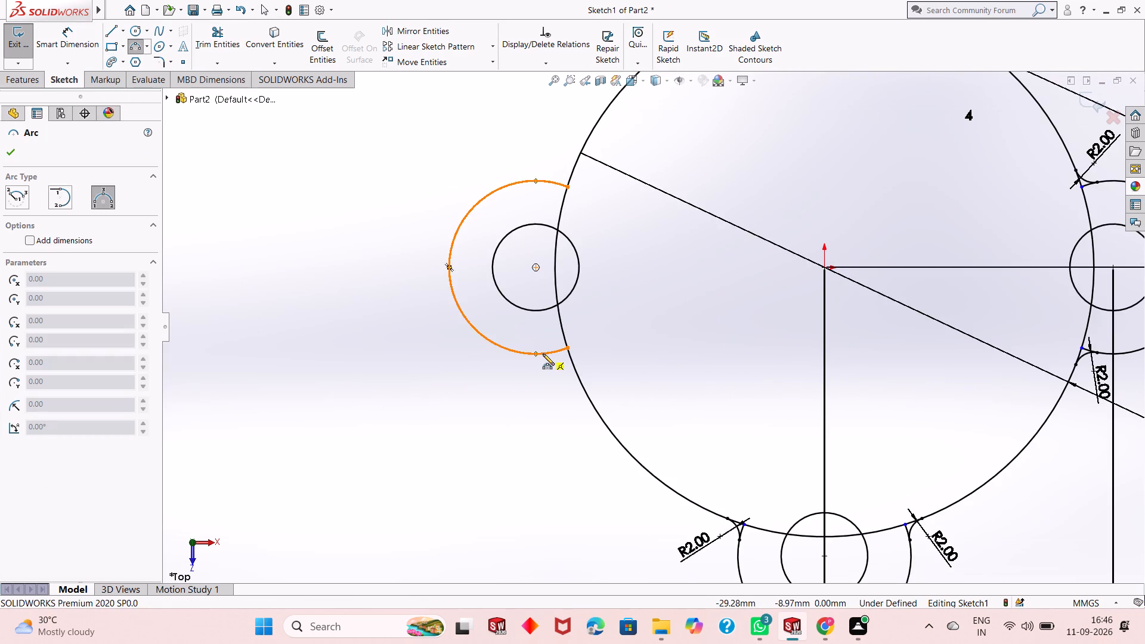
click(543, 354)
click(575, 377)
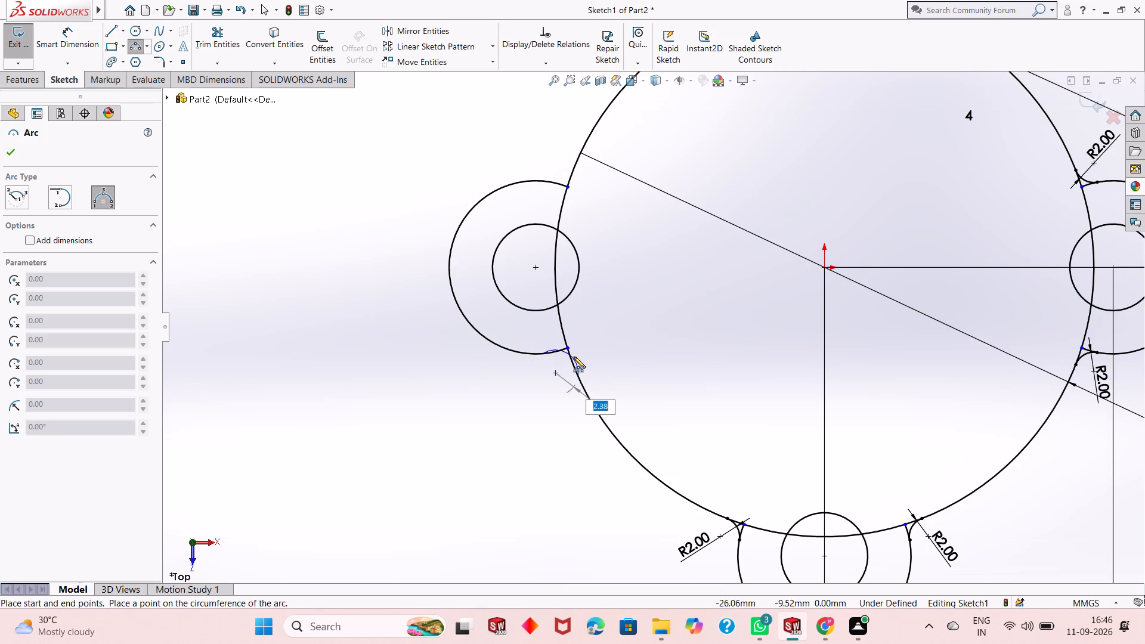
key(2)
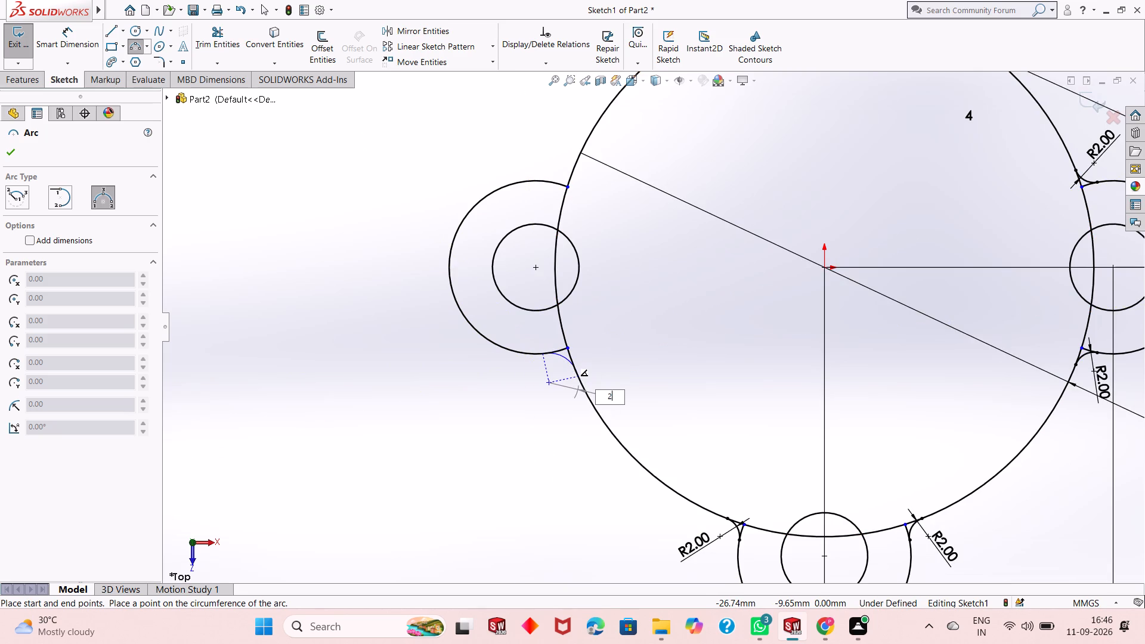
key(Return)
key(Escape)
key(Escape)
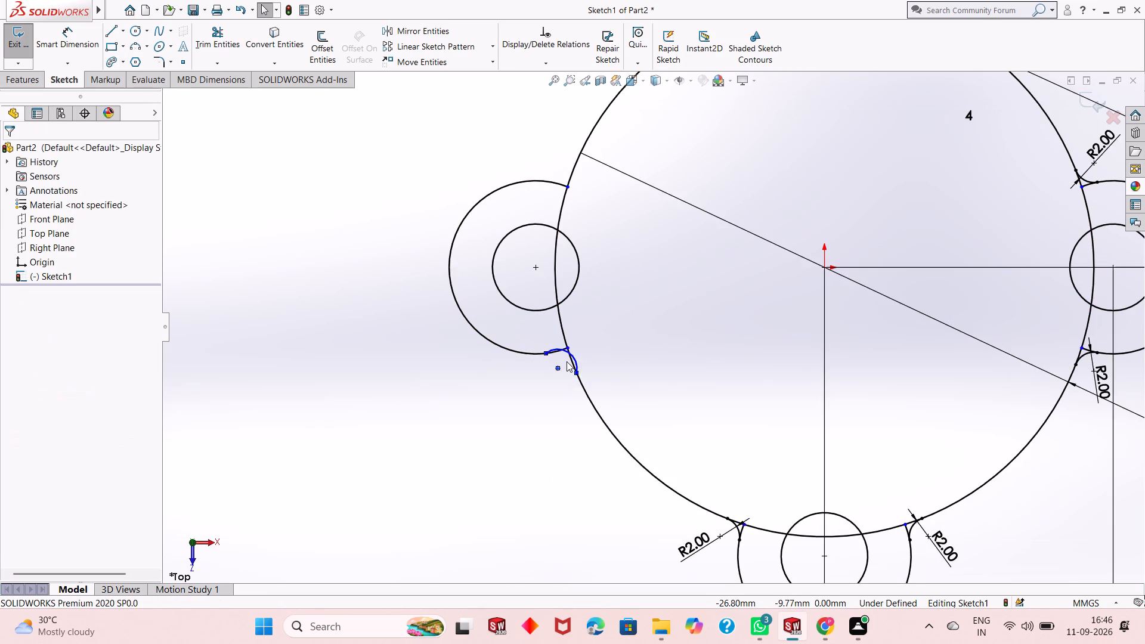
Dimension the radius of the left lug's lower blend arc.
scroll(567, 362, down, 2)
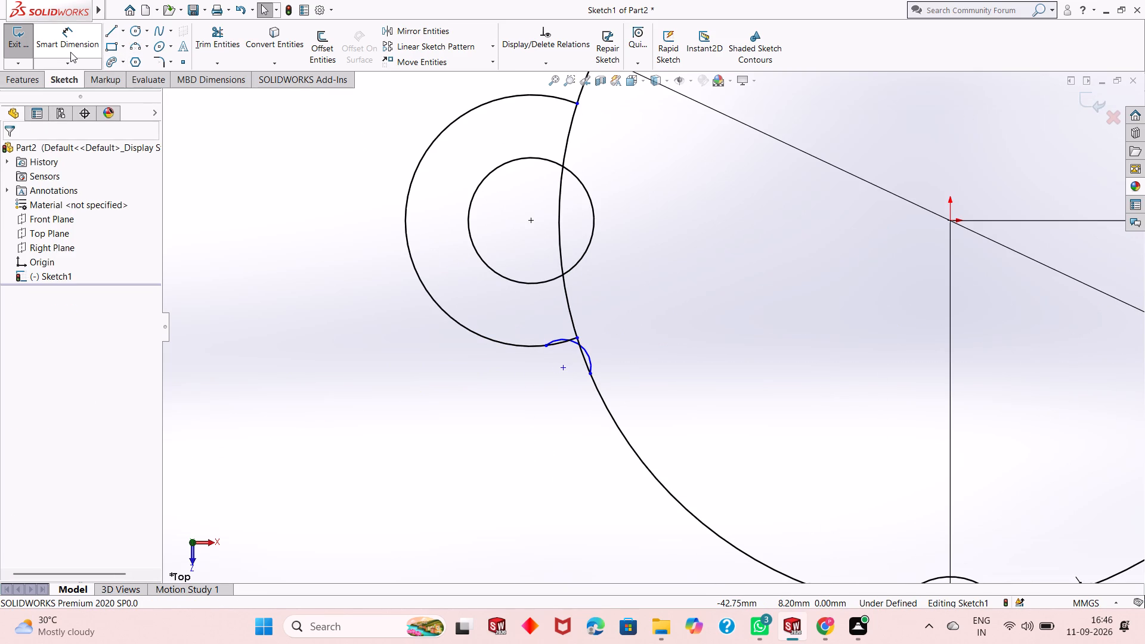
click(70, 52)
click(590, 355)
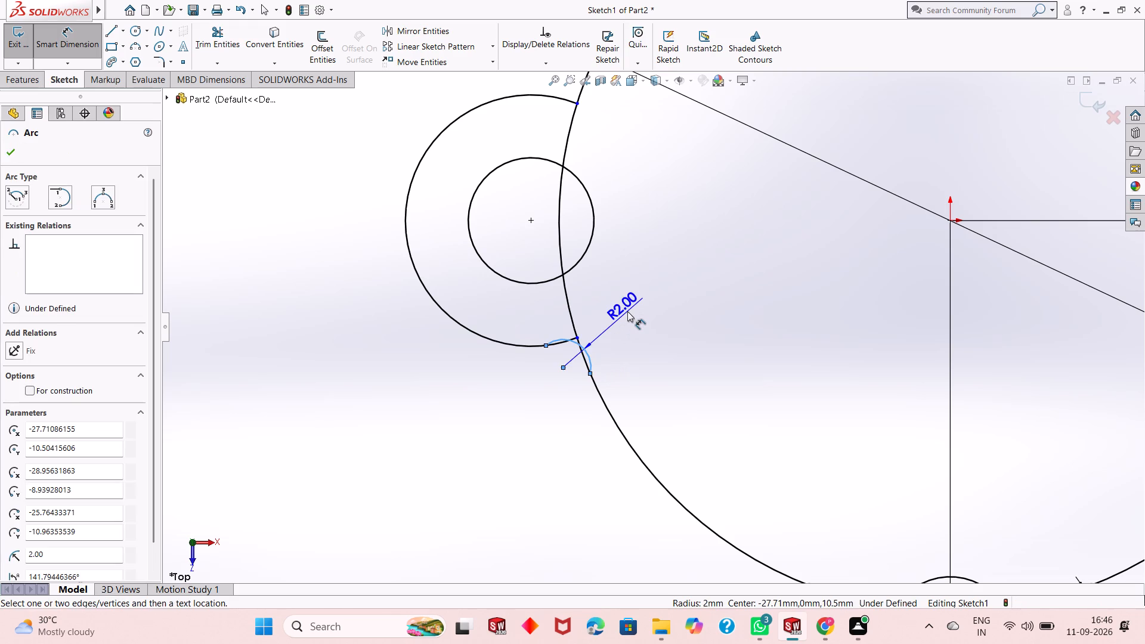
click(628, 311)
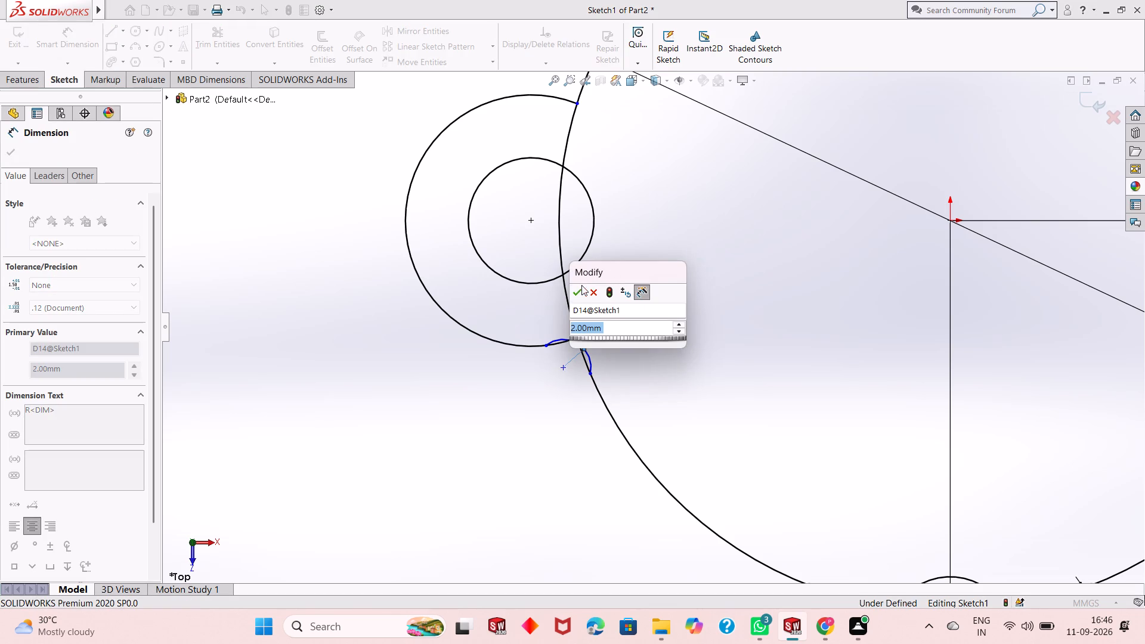
click(581, 292)
scroll(579, 333, down, 1)
key(Escape)
key(Escape)
key(Escape)
key(Escape)
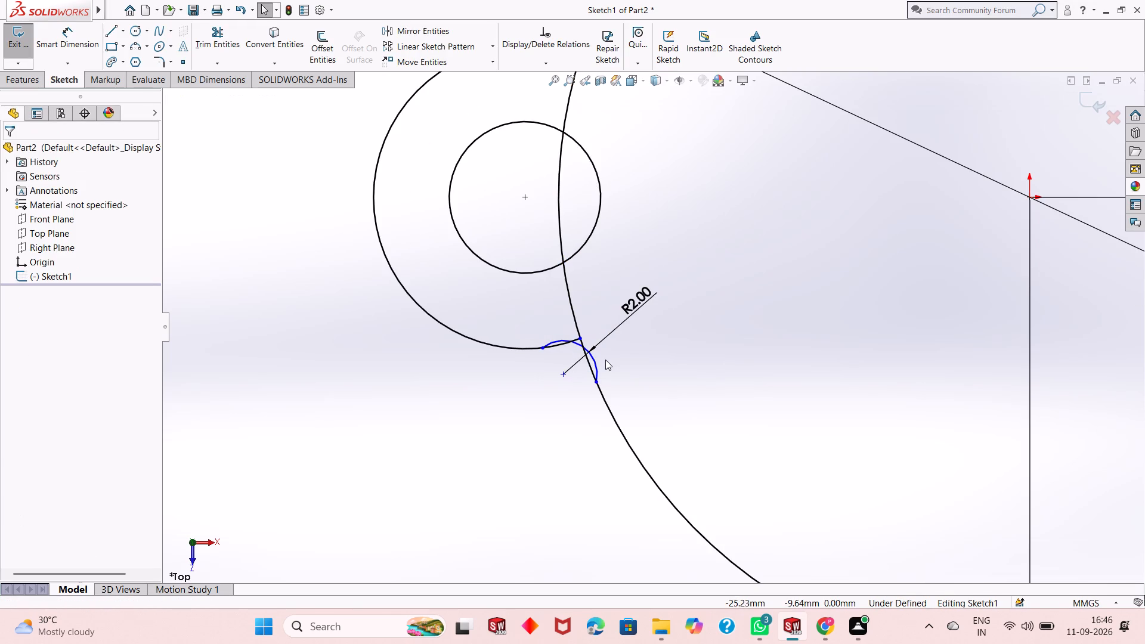
Make the left lug's lower blend arc tangent to both the lug's outer arc and the 56 mm circle.
click(598, 366)
ctrl+click(509, 346)
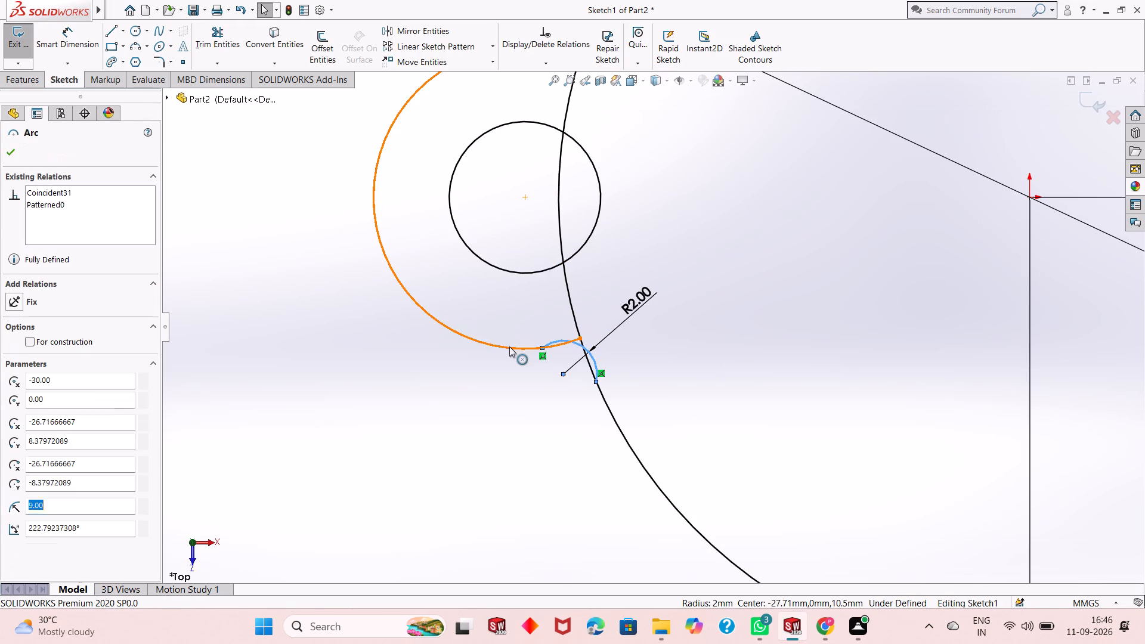
click(36, 382)
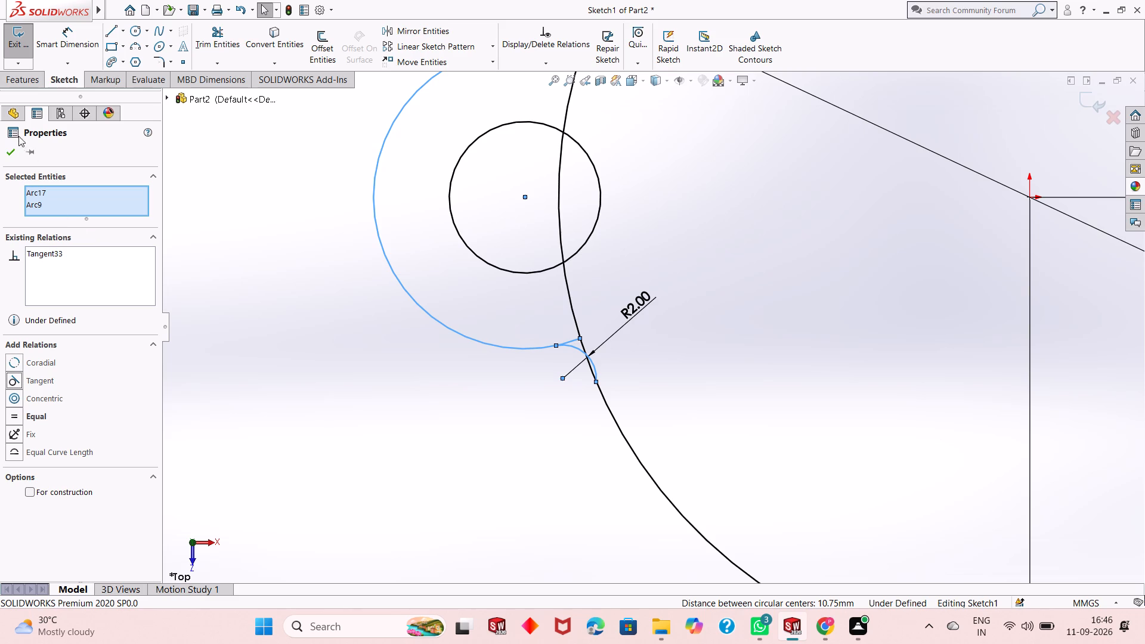
click(8, 150)
click(575, 345)
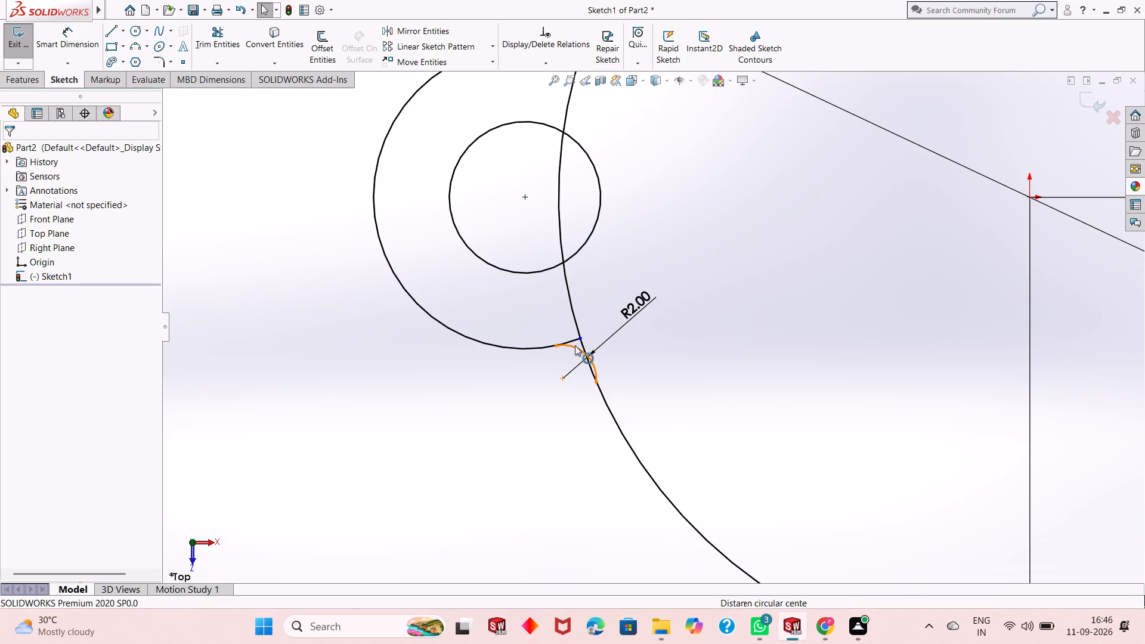
ctrl+click(608, 410)
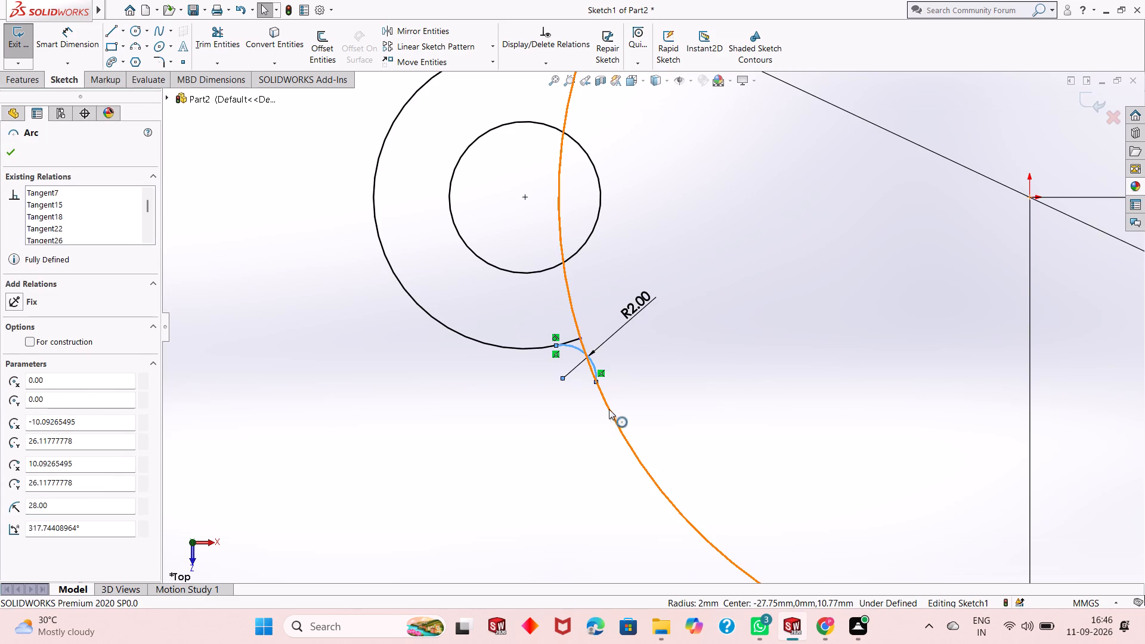
click(1, 383)
click(18, 381)
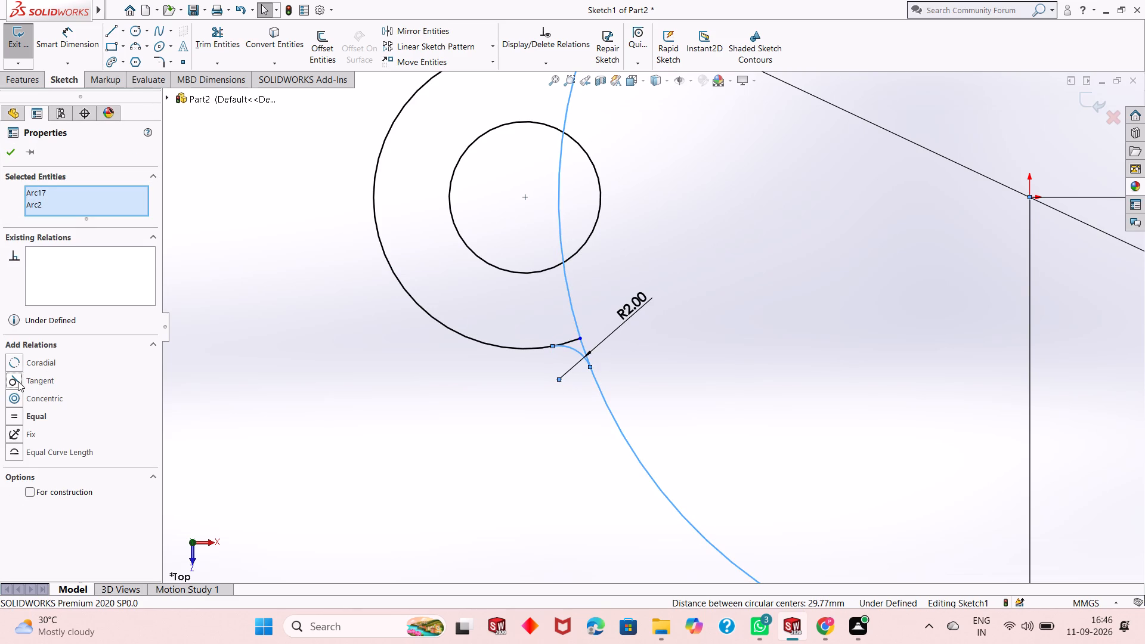
click(13, 156)
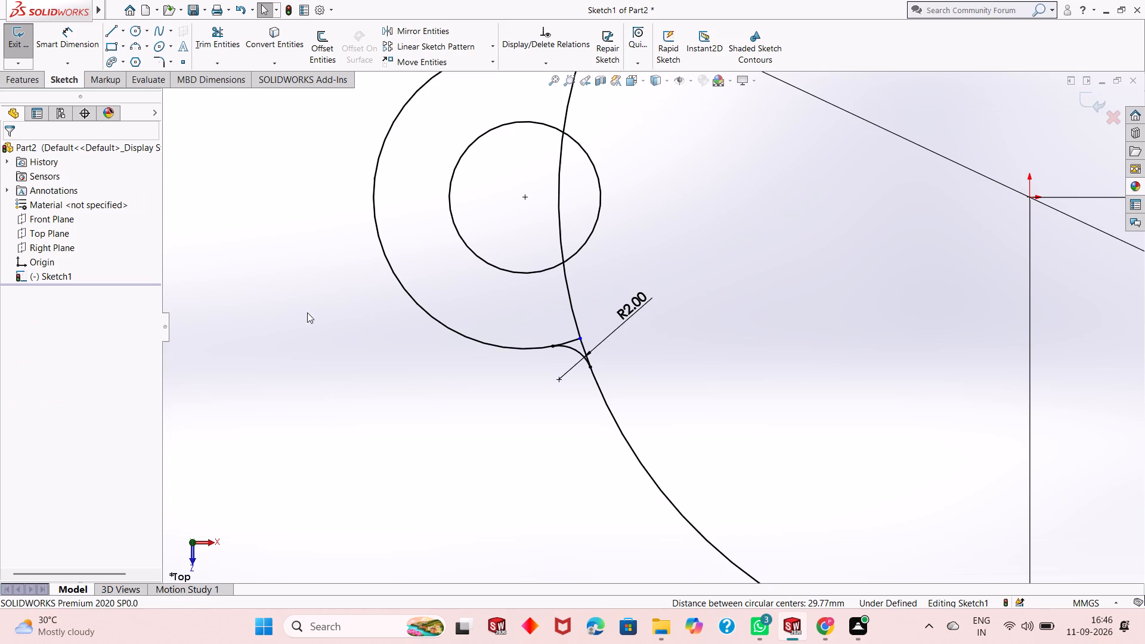
Draw a three-point blend arc of radius 2 mm between the left lug's upper side and the 56 mm circle.
scroll(539, 338, up, 4)
scroll(659, 120, down, 2)
scroll(602, 244, down, 3)
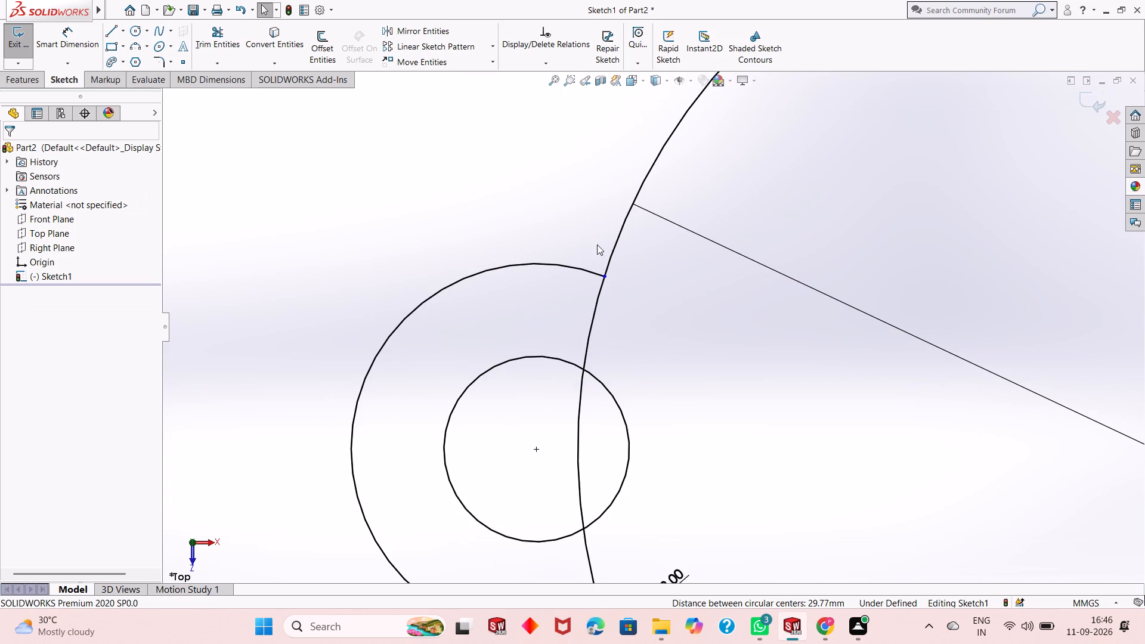
click(130, 49)
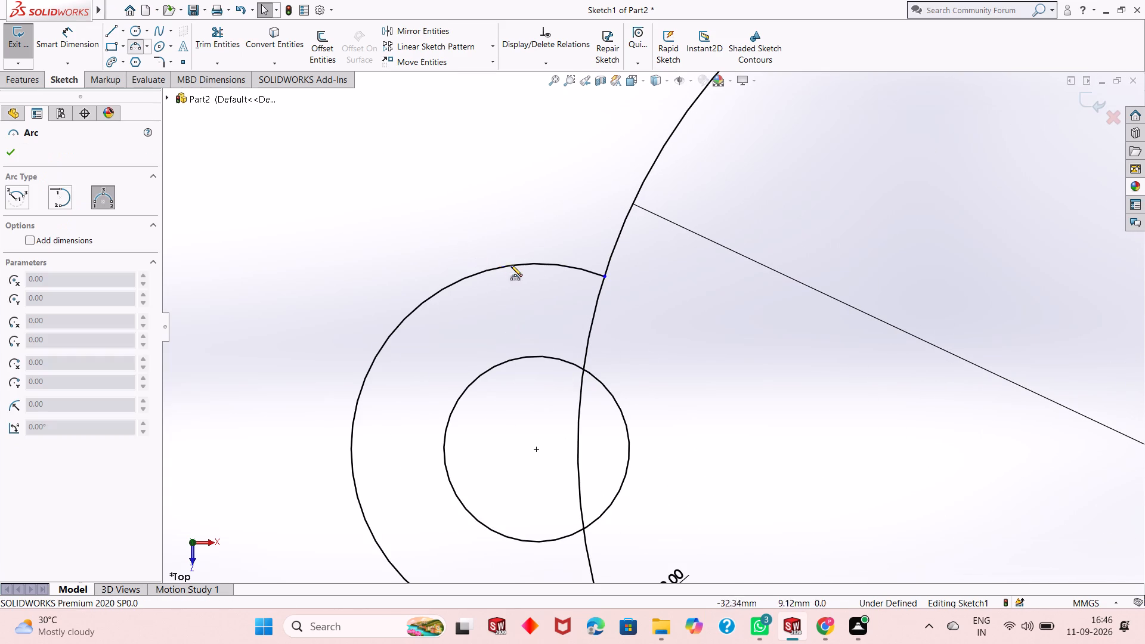
click(584, 271)
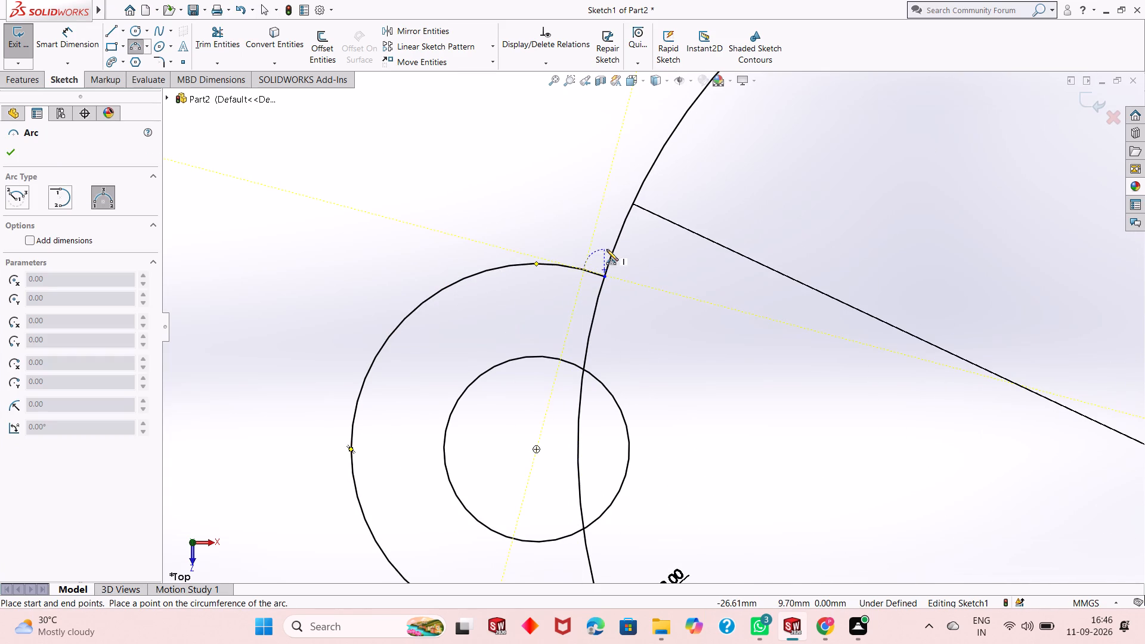
click(614, 249)
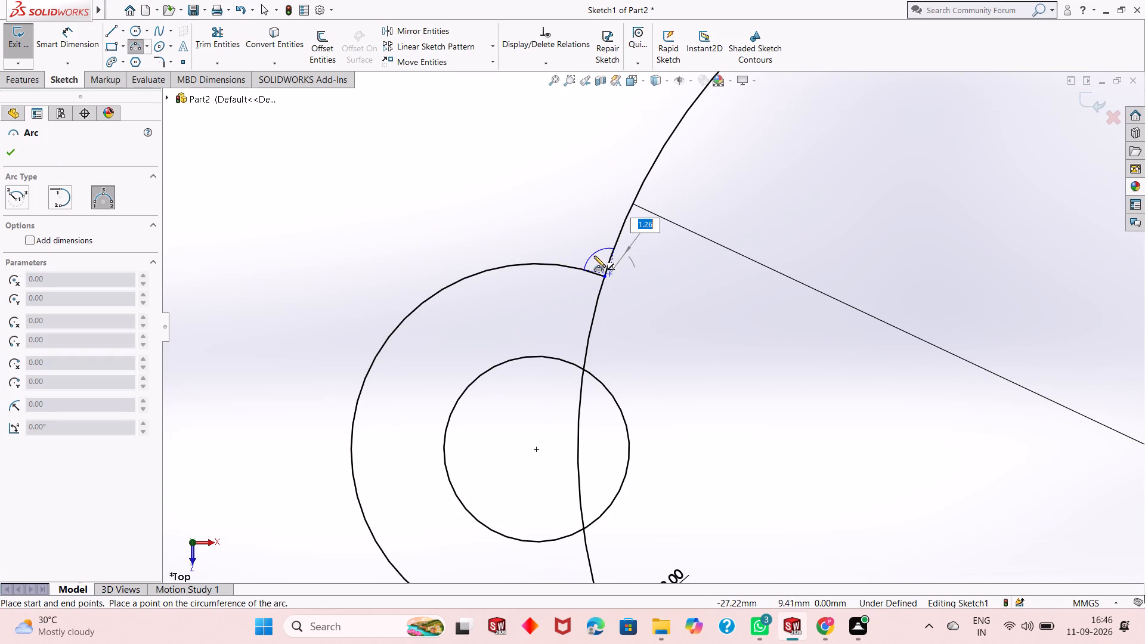
key(2)
key(Return)
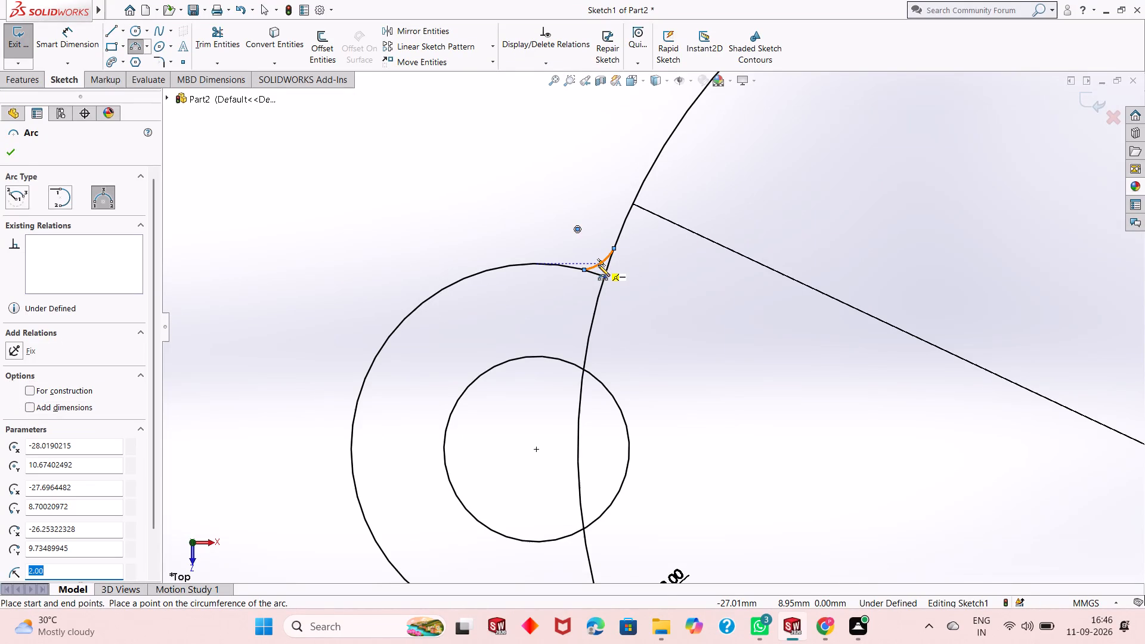
key(Escape)
key(Escape)
key(Escape)
Dimension the radius of the left lug's upper blend arc.
click(71, 36)
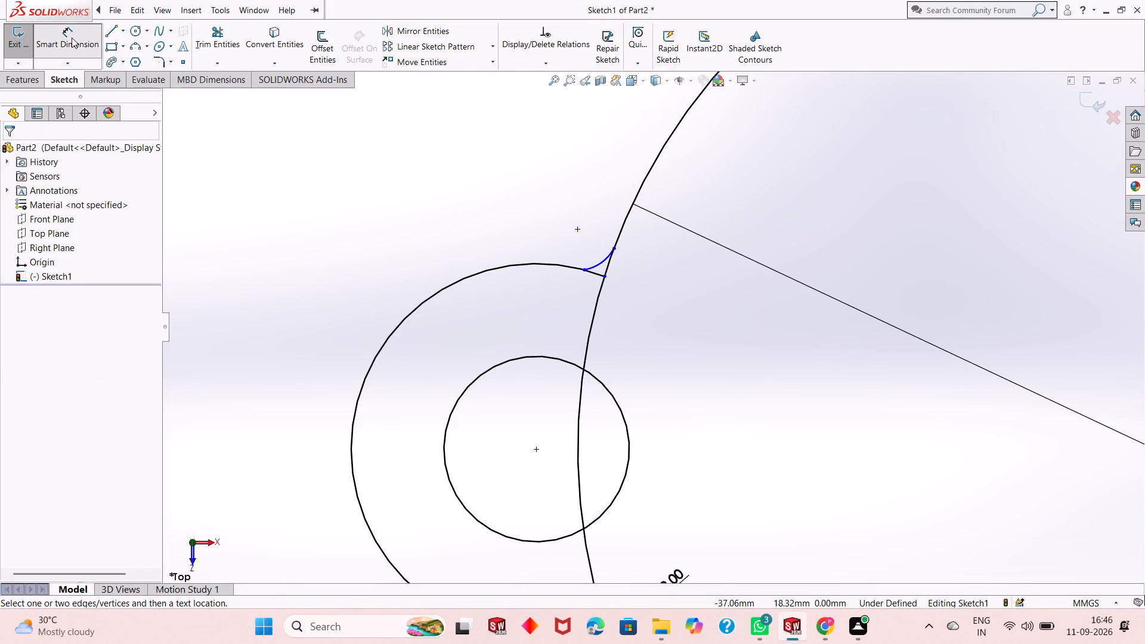
click(595, 263)
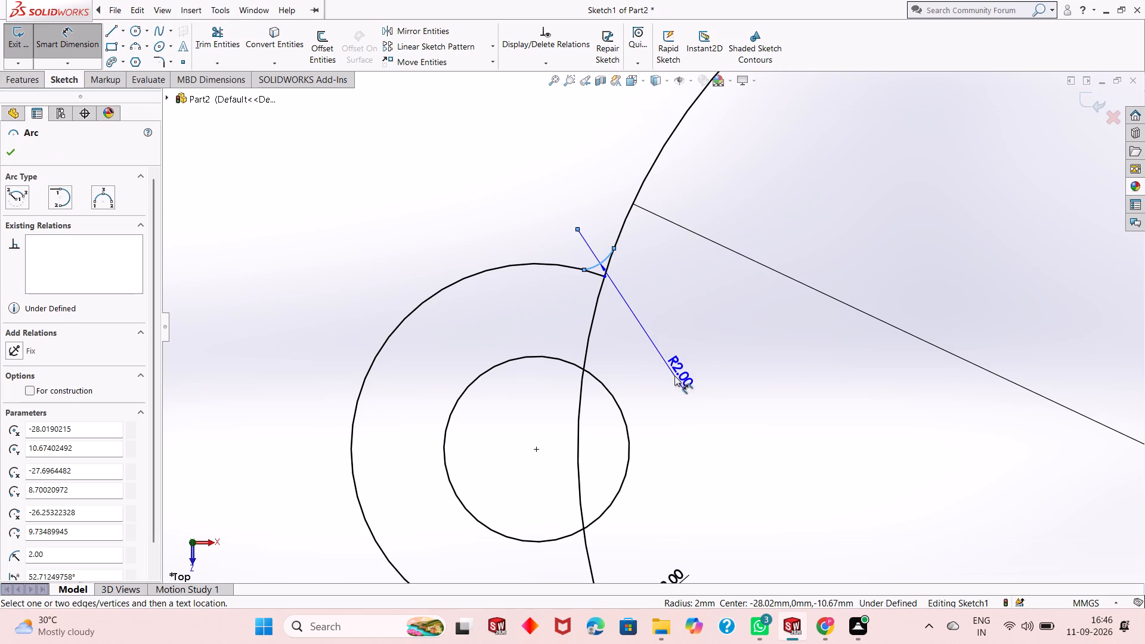
click(674, 376)
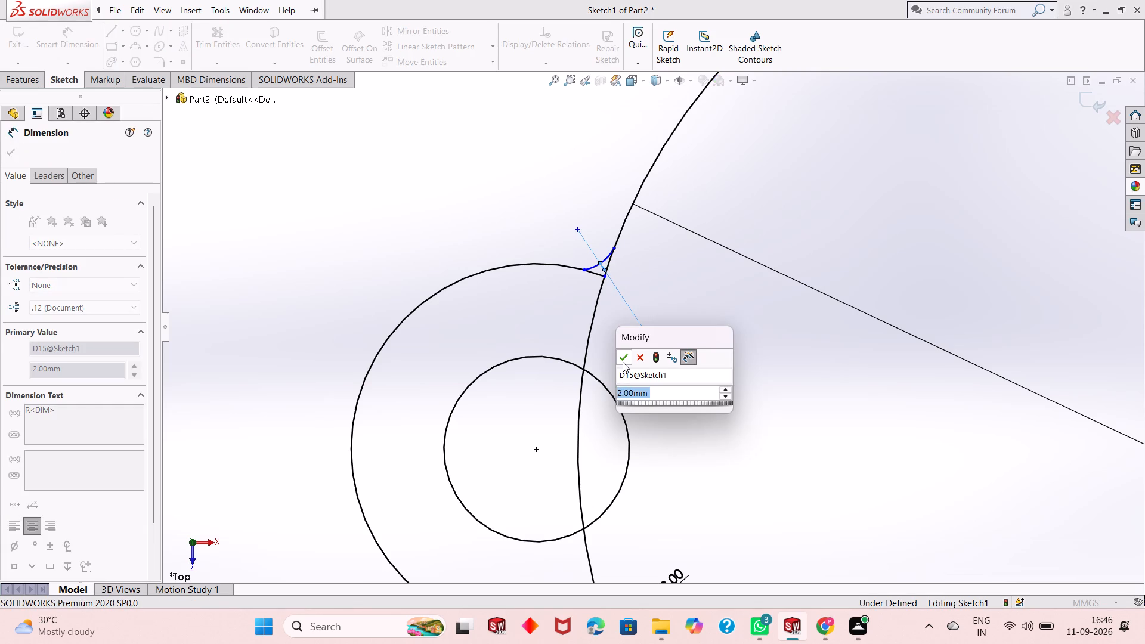
click(623, 362)
scroll(585, 189, down, 4)
scroll(618, 244, down, 2)
key(Escape)
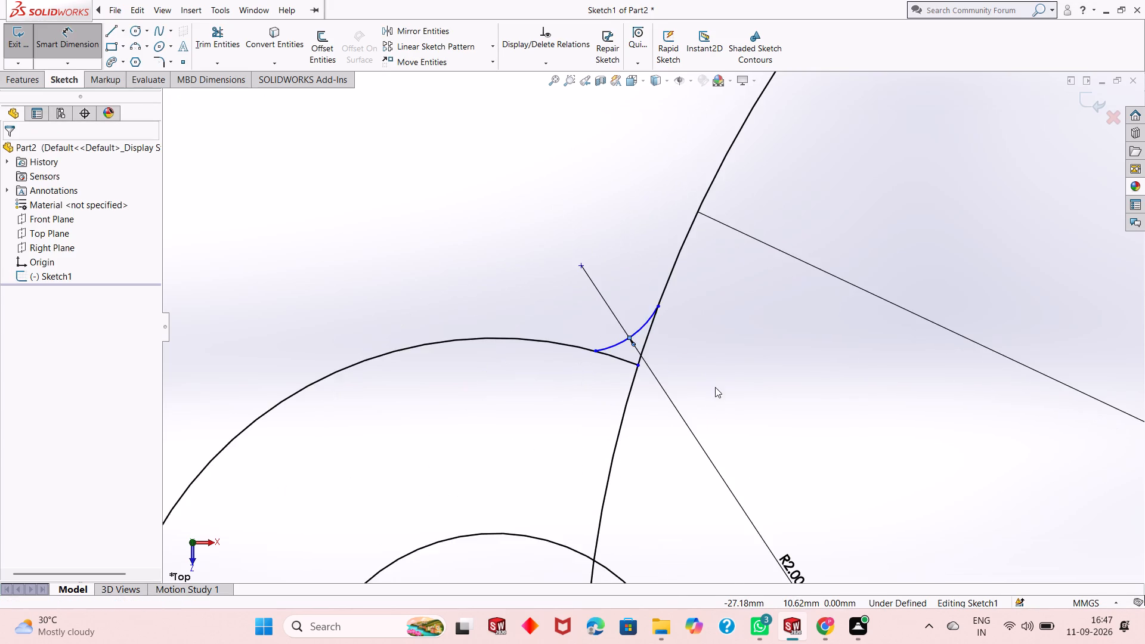
key(Escape)
key(Escape)
key(Escape)
Make the left lug's upper blend arc tangent to both the lug's outer arc and the 56 mm circle.
scroll(693, 359, down, 2)
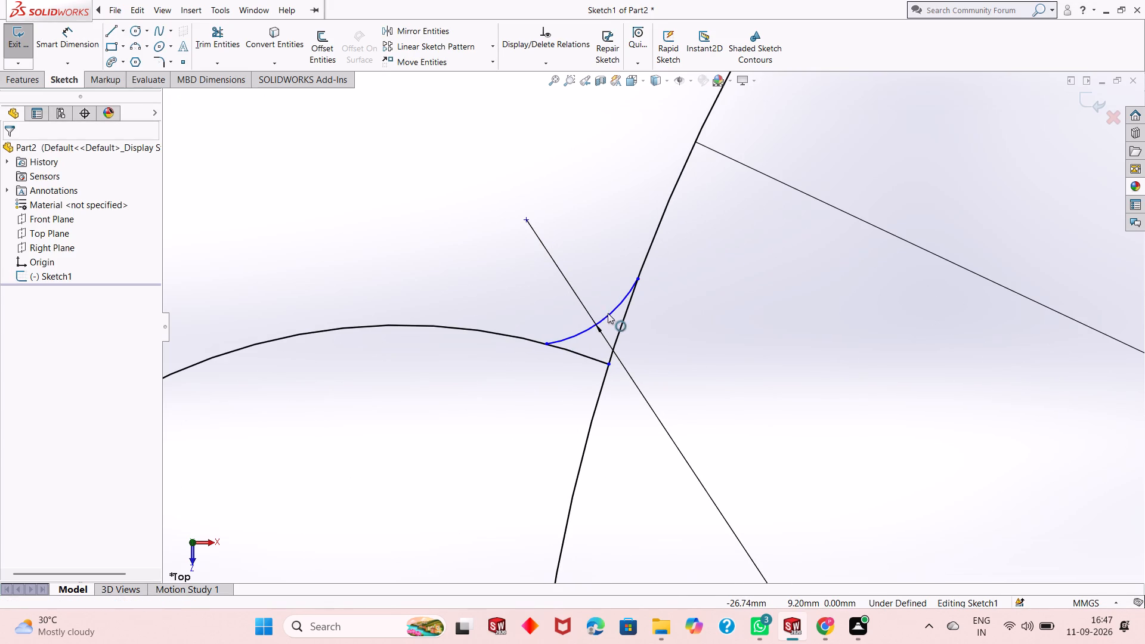
click(607, 312)
ctrl+click(481, 329)
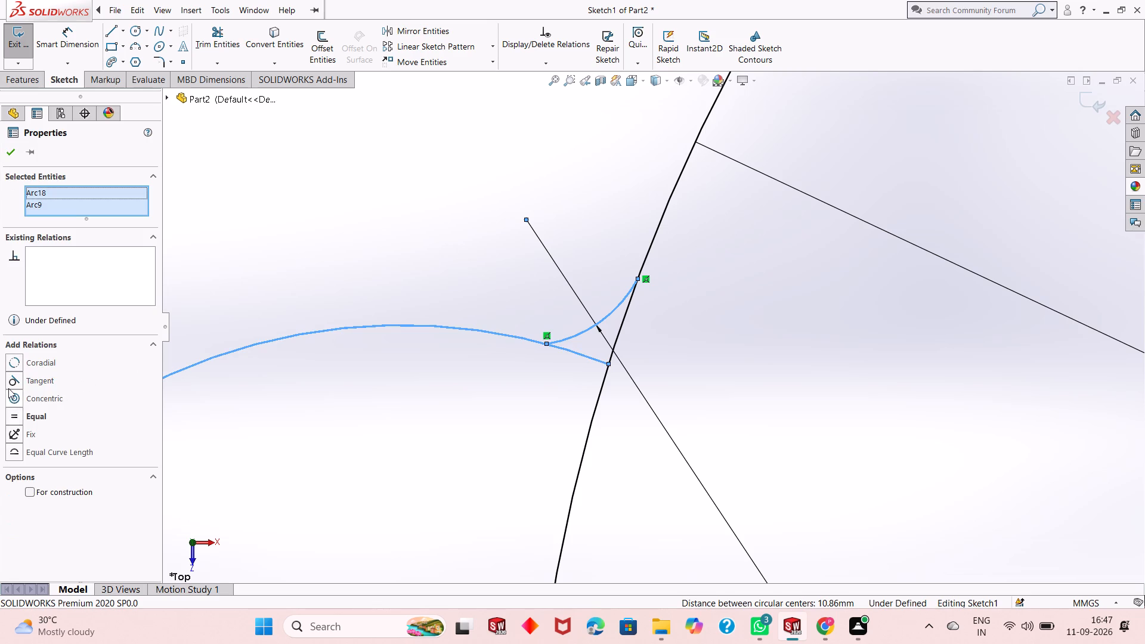
click(10, 376)
click(9, 154)
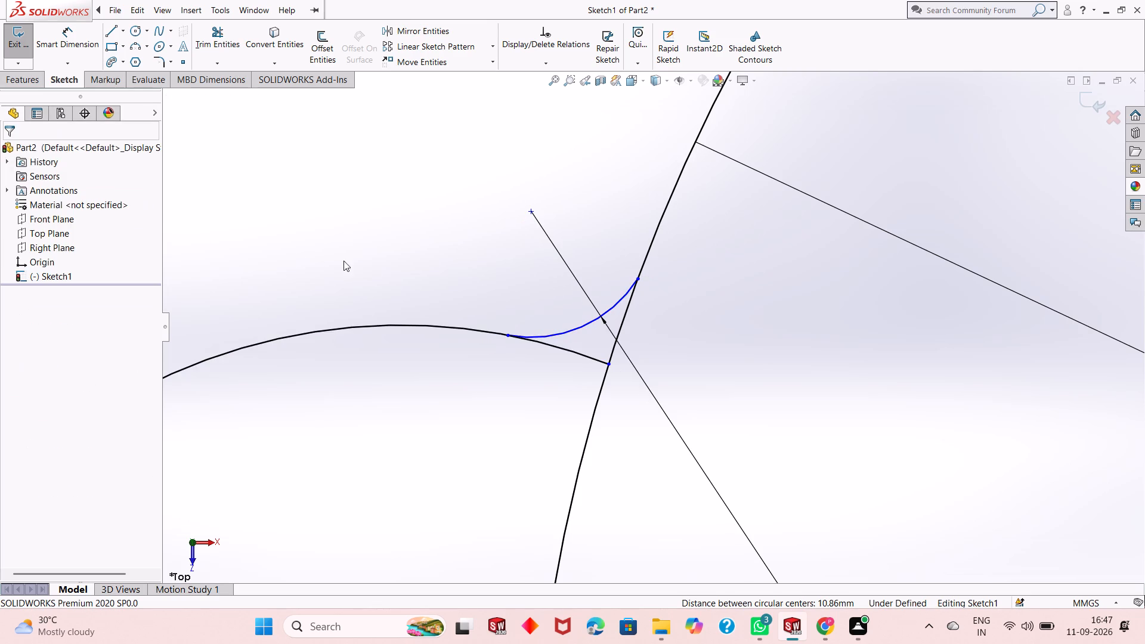
click(578, 326)
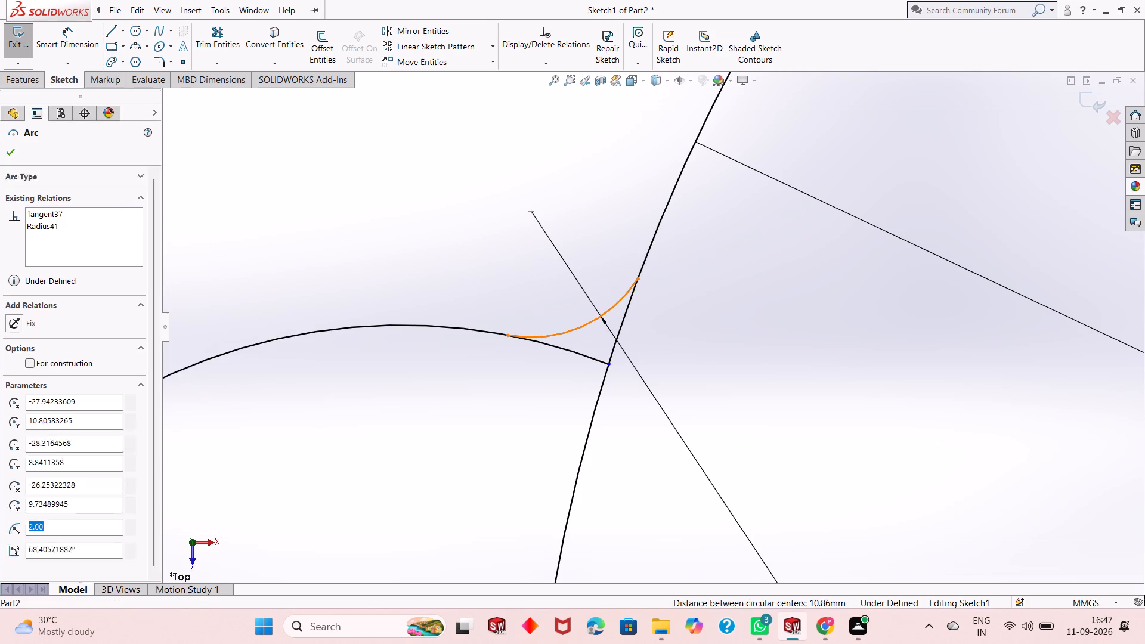
ctrl+click(659, 223)
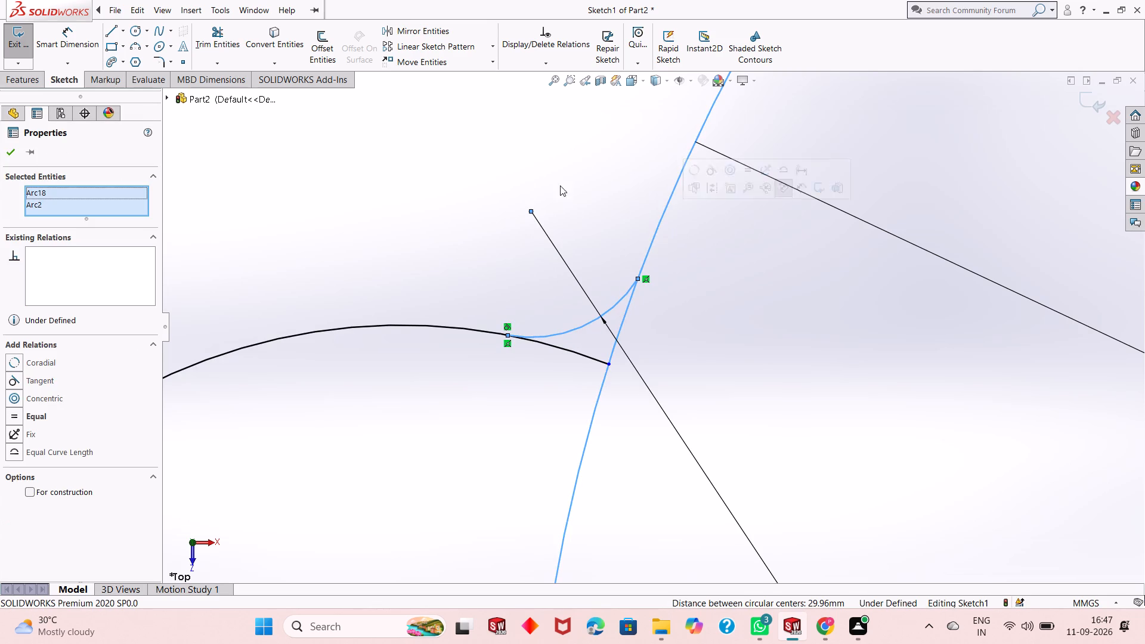
click(48, 380)
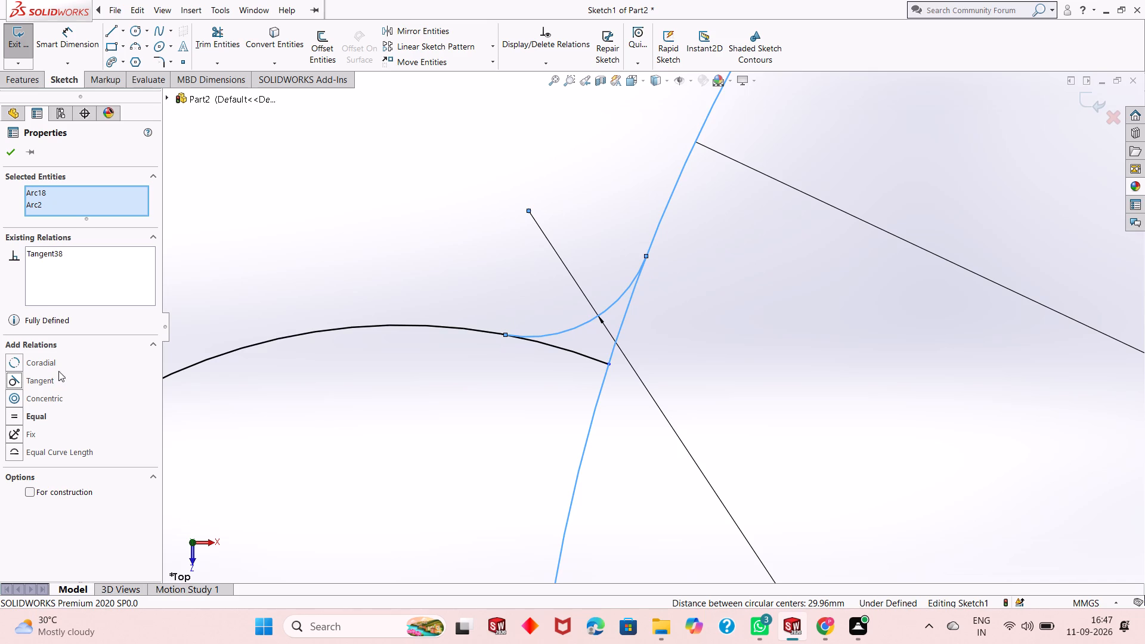
click(7, 154)
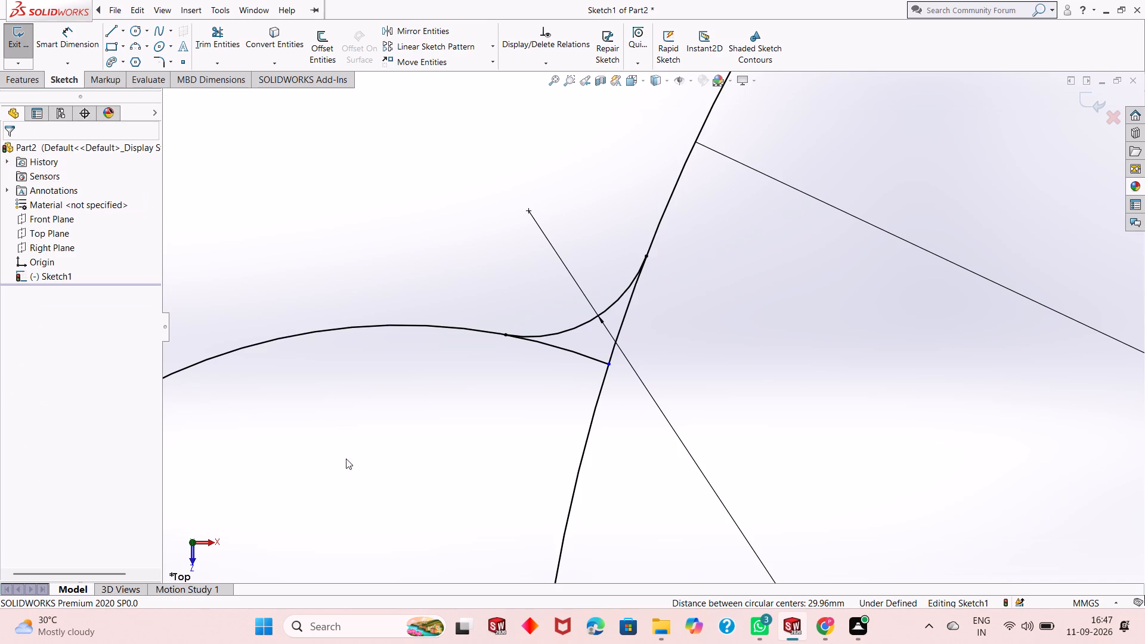
key(Escape)
key(Escape)
key(Escape)
key(Escape)
Trim the left lug's leftover arc ends at both blends and the 56 mm circle segments running through the lug and its hole.
click(231, 44)
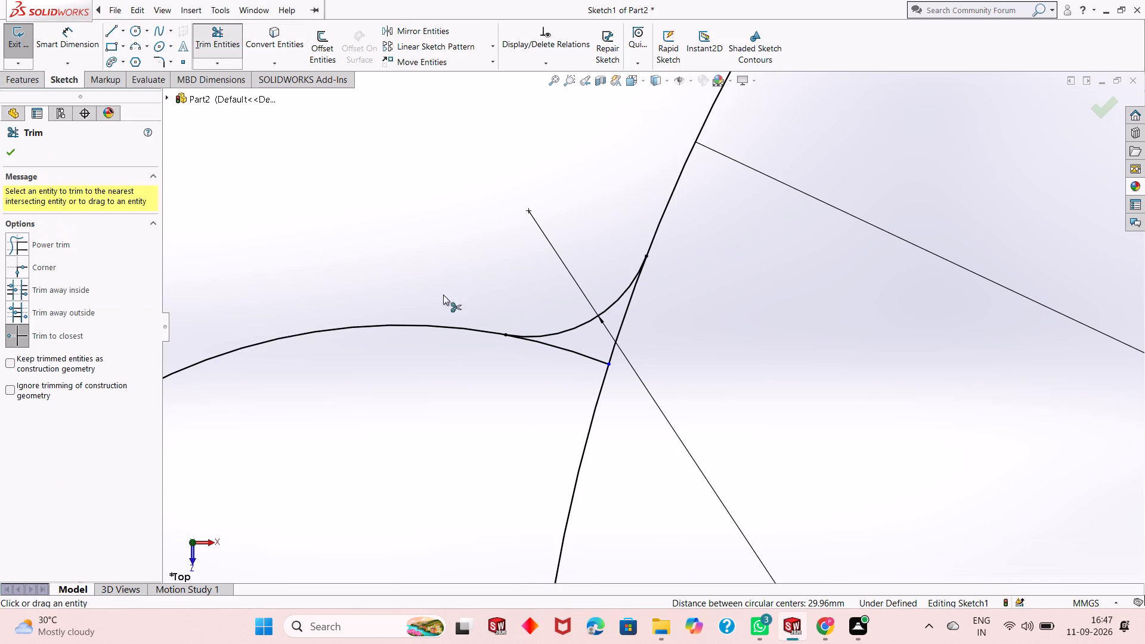
click(568, 351)
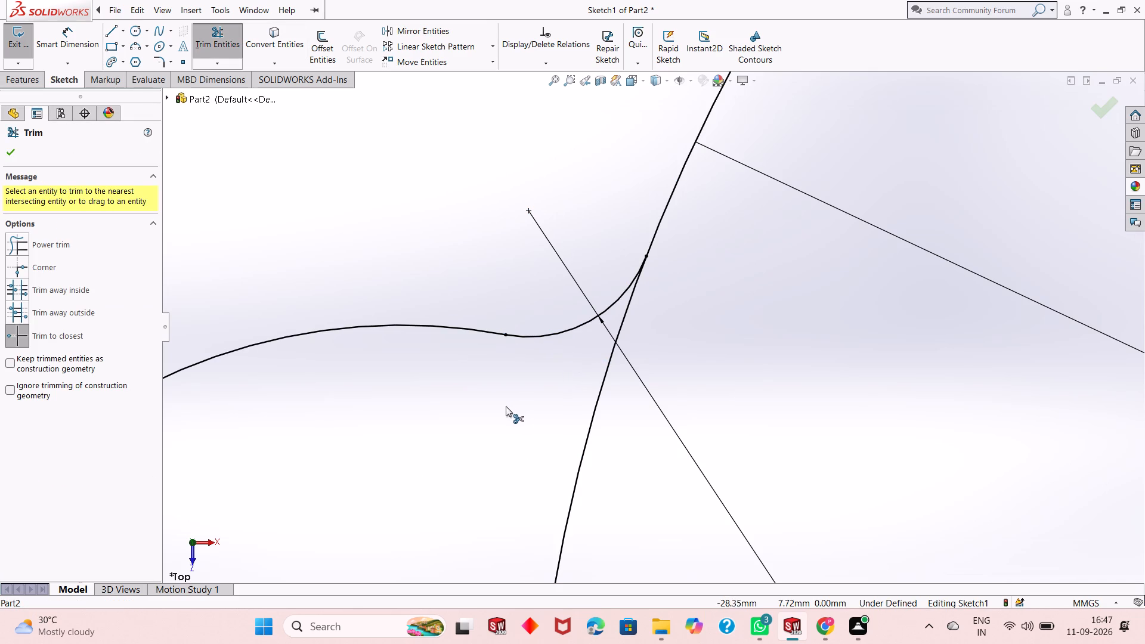
scroll(494, 425, up, 6)
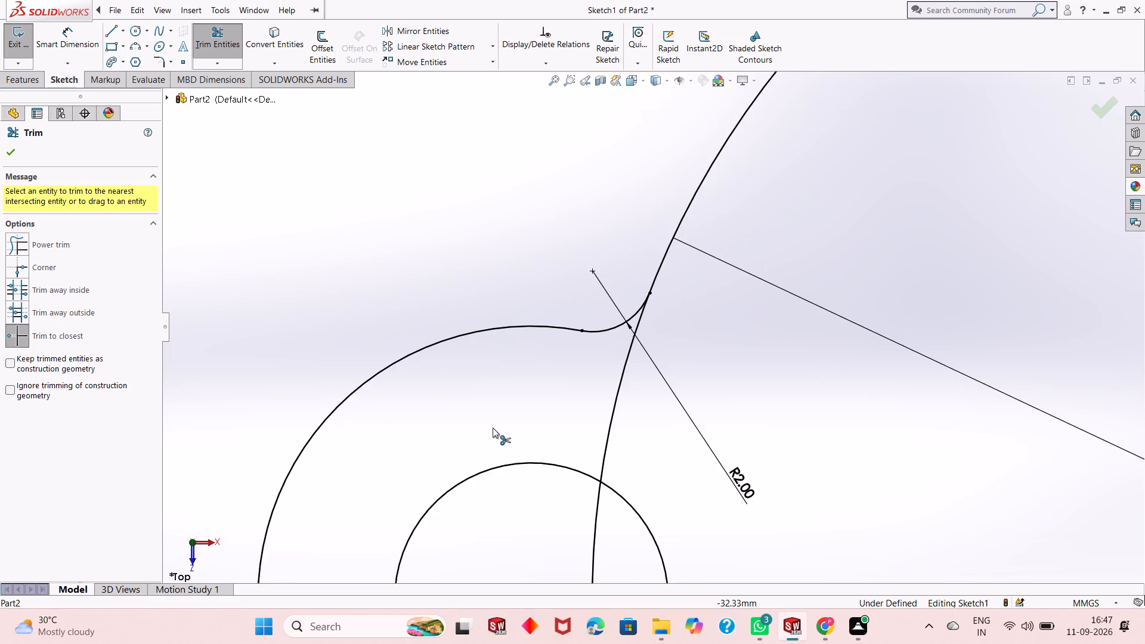
scroll(493, 428, up, 5)
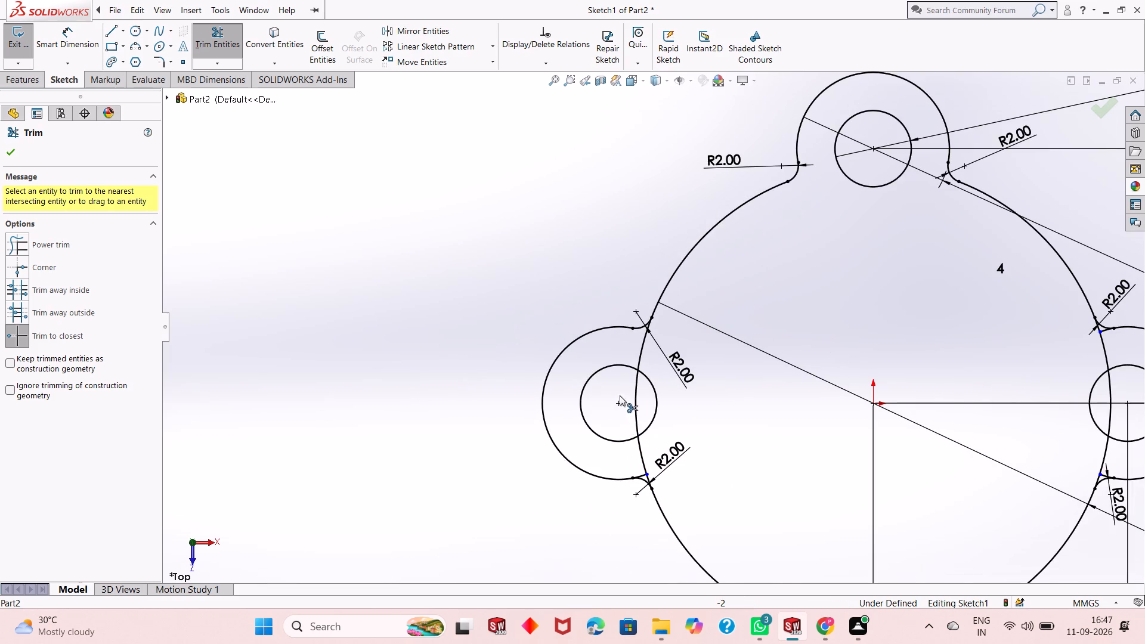
click(645, 345)
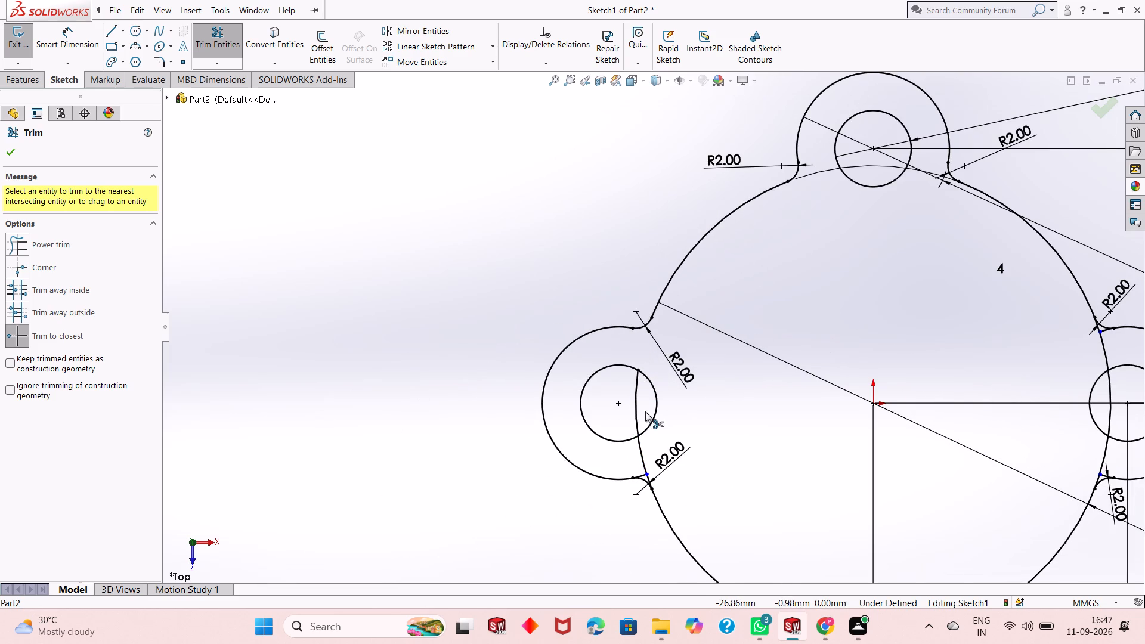
click(638, 388)
click(646, 456)
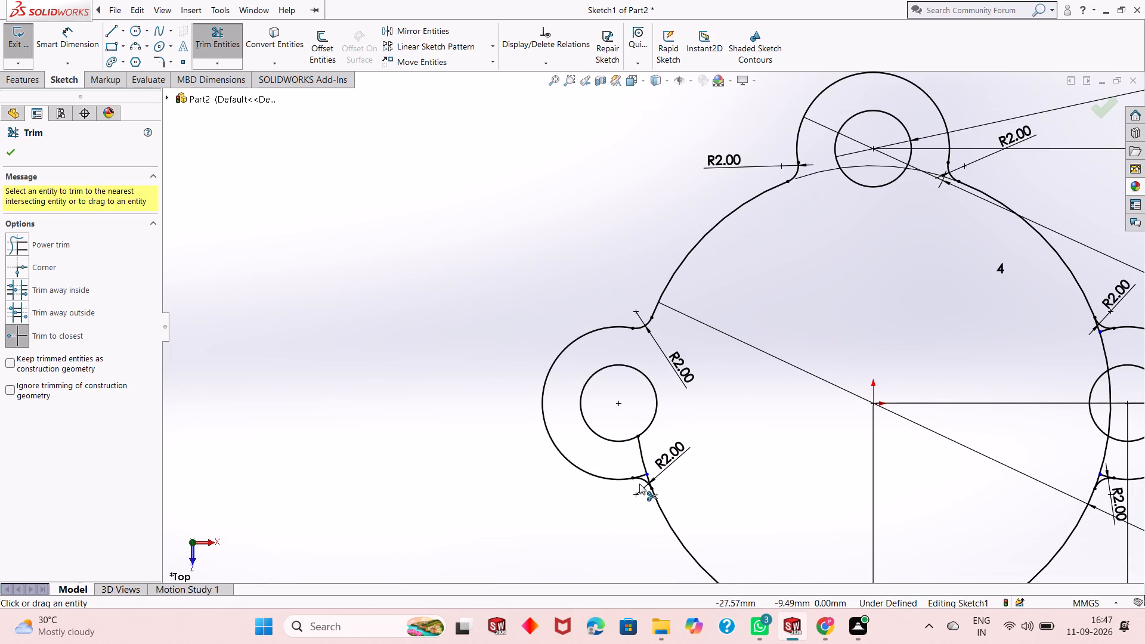
scroll(639, 484, down, 5)
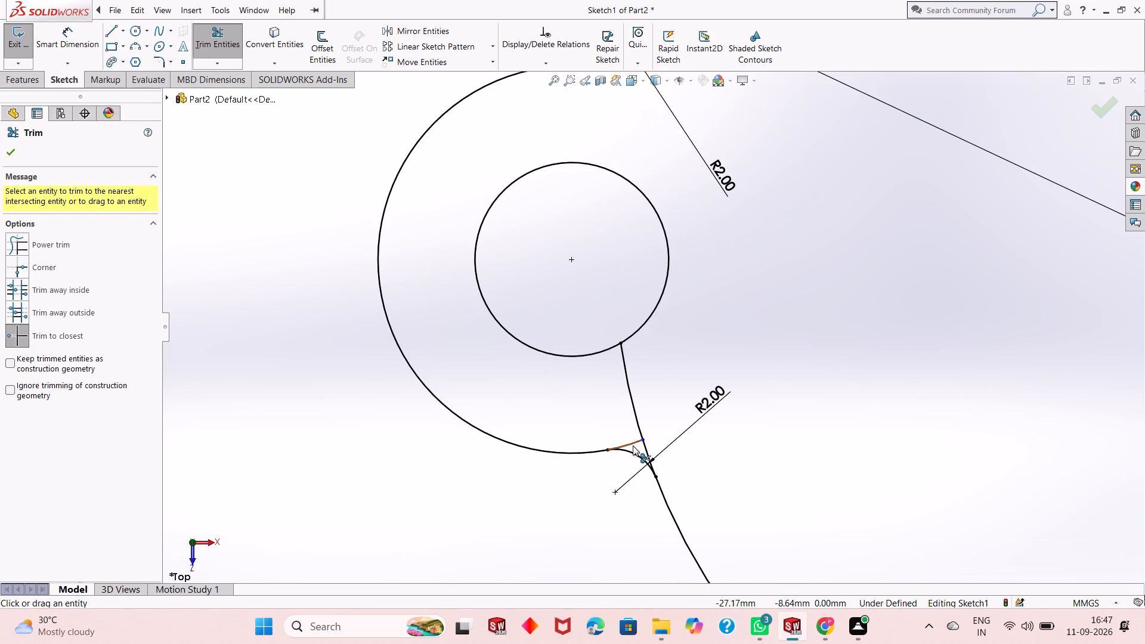
click(633, 445)
click(634, 420)
scroll(493, 474, up, 2)
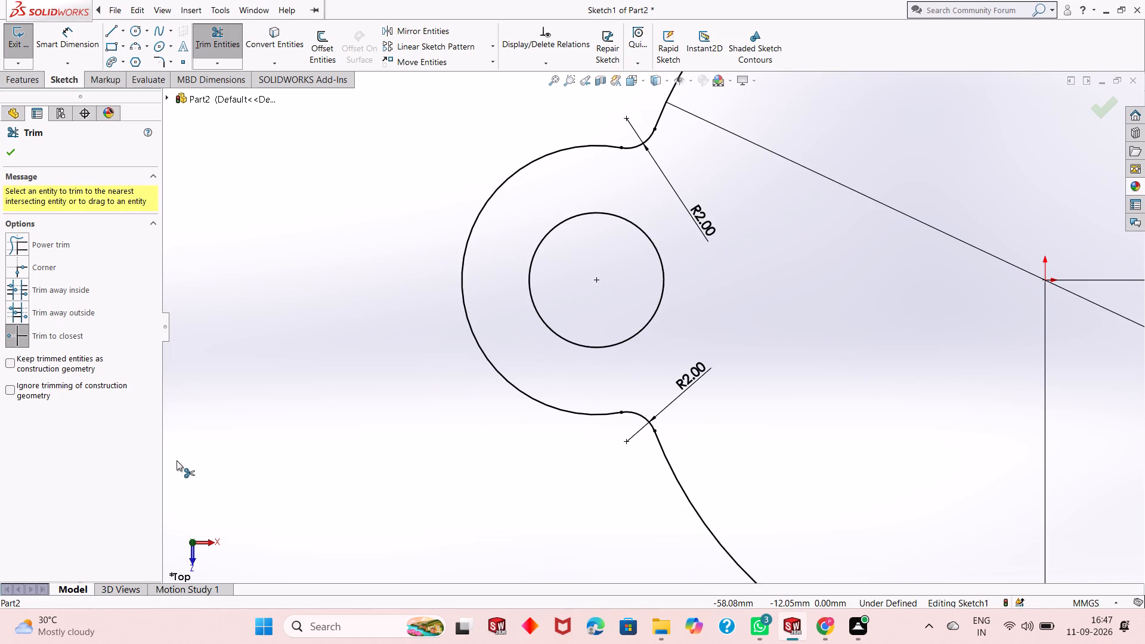
Trim the bottom lug's leftover arc ends at both blends and the 56 mm circle segments crossing the lug and its hole.
scroll(542, 354, up, 5)
scroll(852, 452, up, 2)
scroll(804, 454, down, 3)
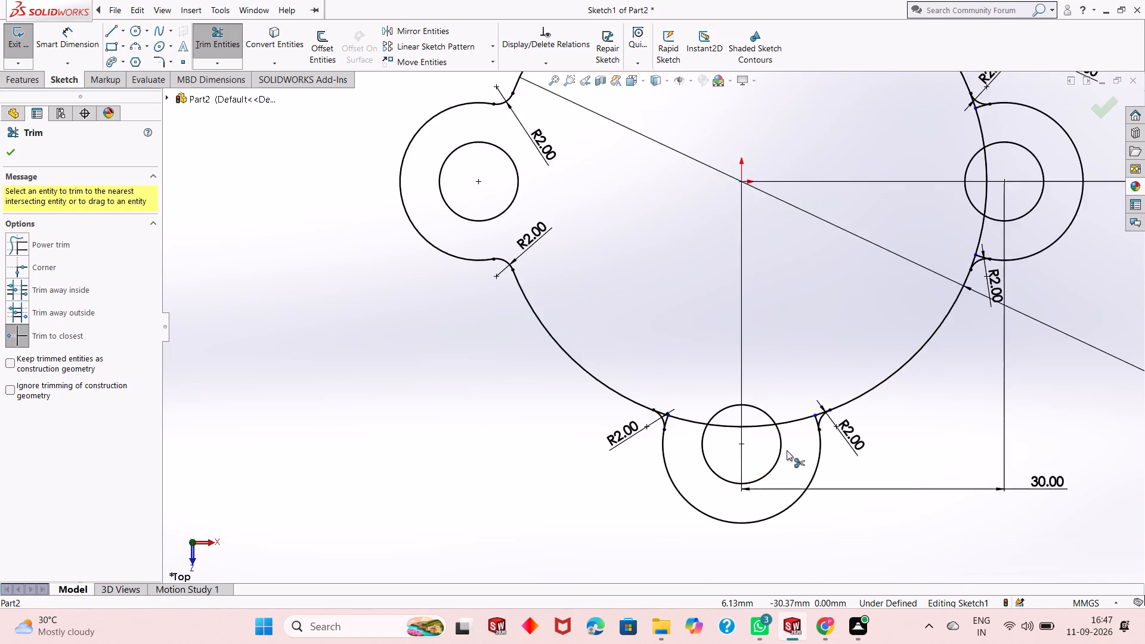
scroll(709, 436, down, 3)
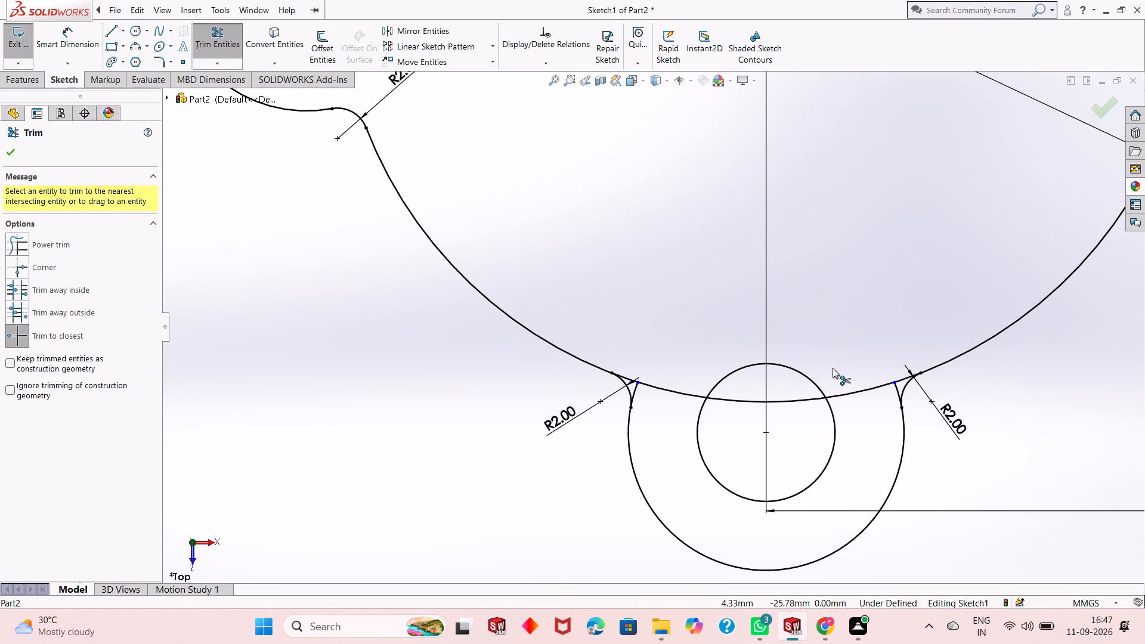
scroll(830, 367, down, 2)
click(527, 395)
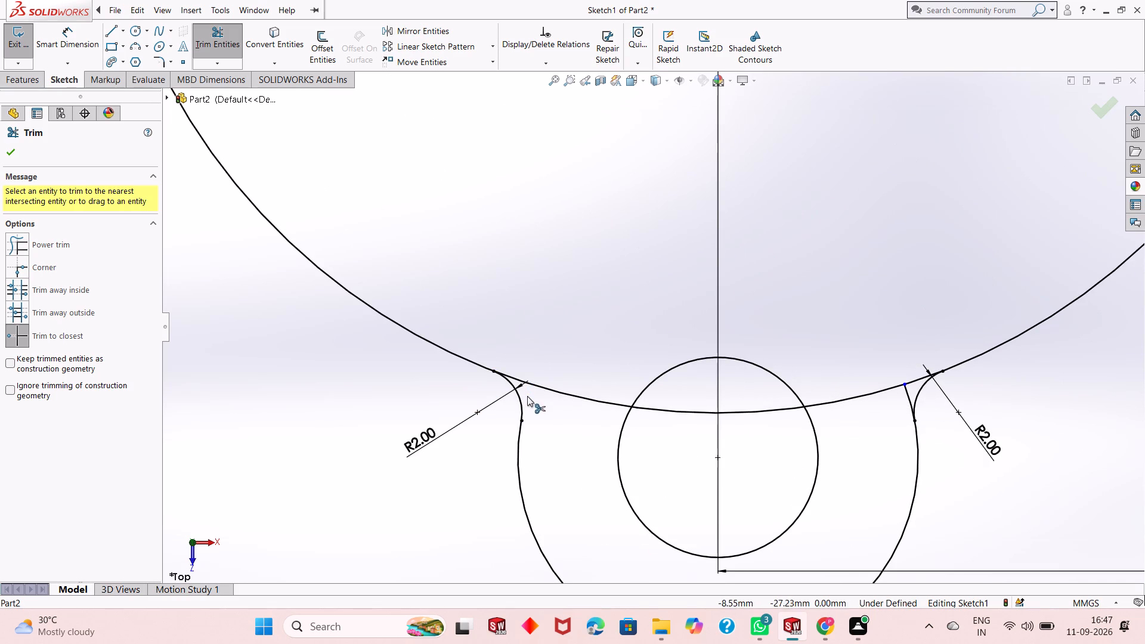
click(539, 388)
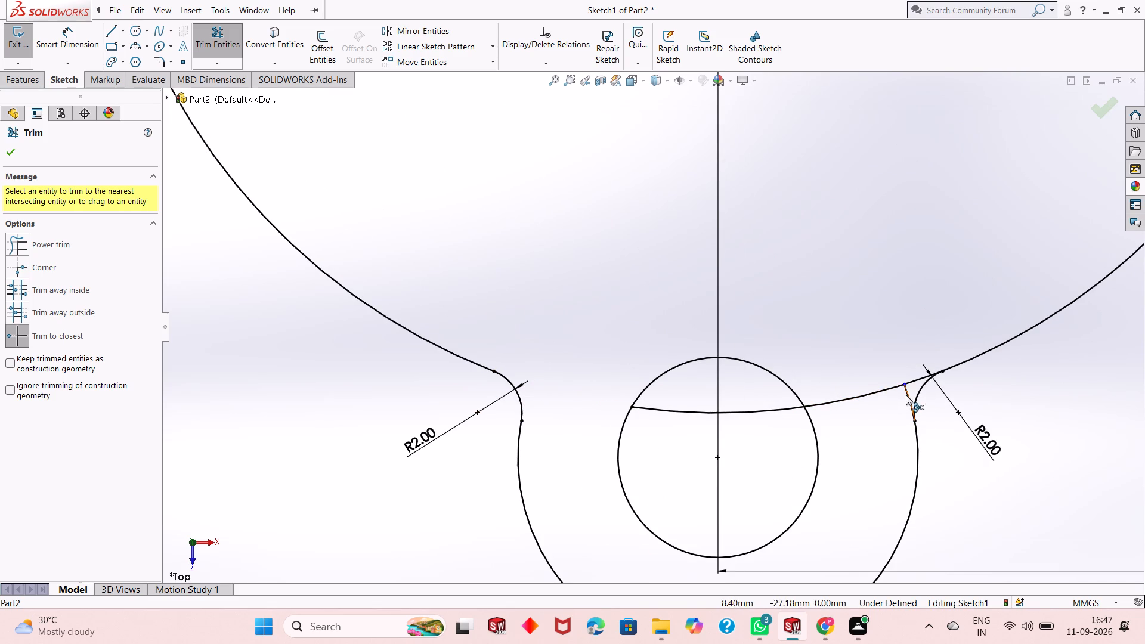
click(906, 395)
click(699, 416)
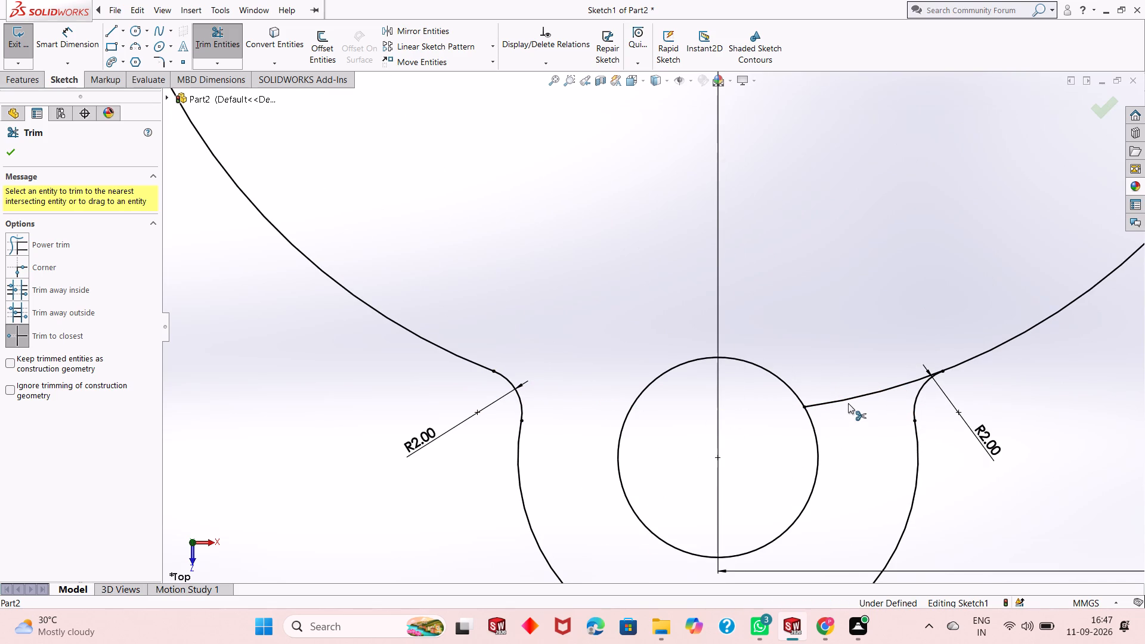
click(848, 402)
Trim the right lug's leftover arc ends at both blends and the 56 mm circle segments crossing the lug and its hole.
scroll(745, 427, up, 8)
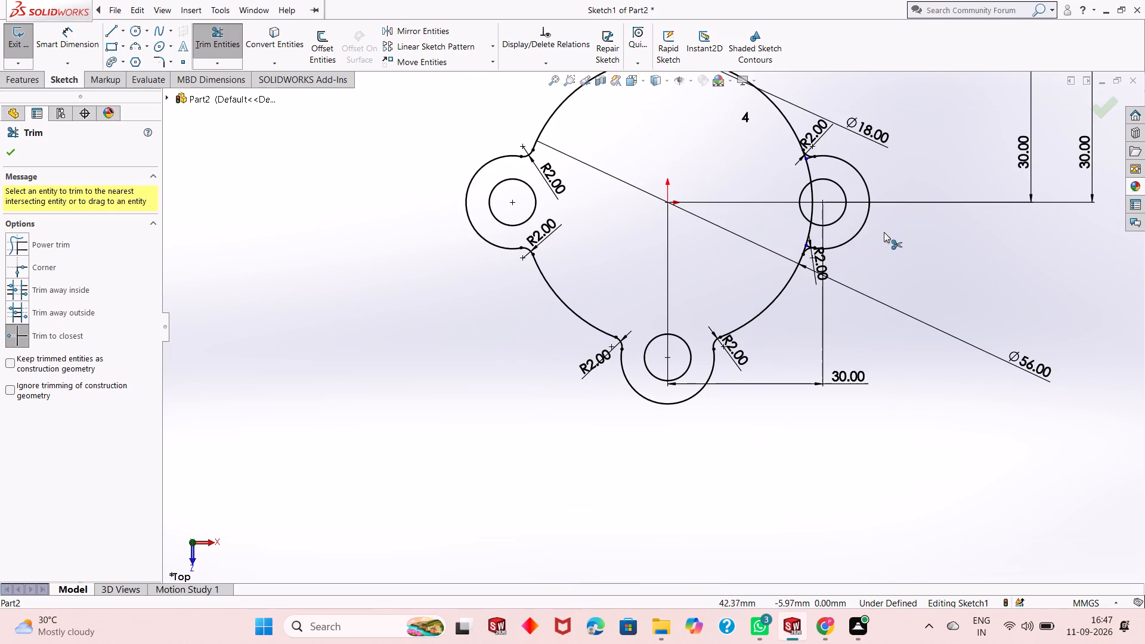
scroll(840, 200, down, 3)
scroll(776, 216, down, 6)
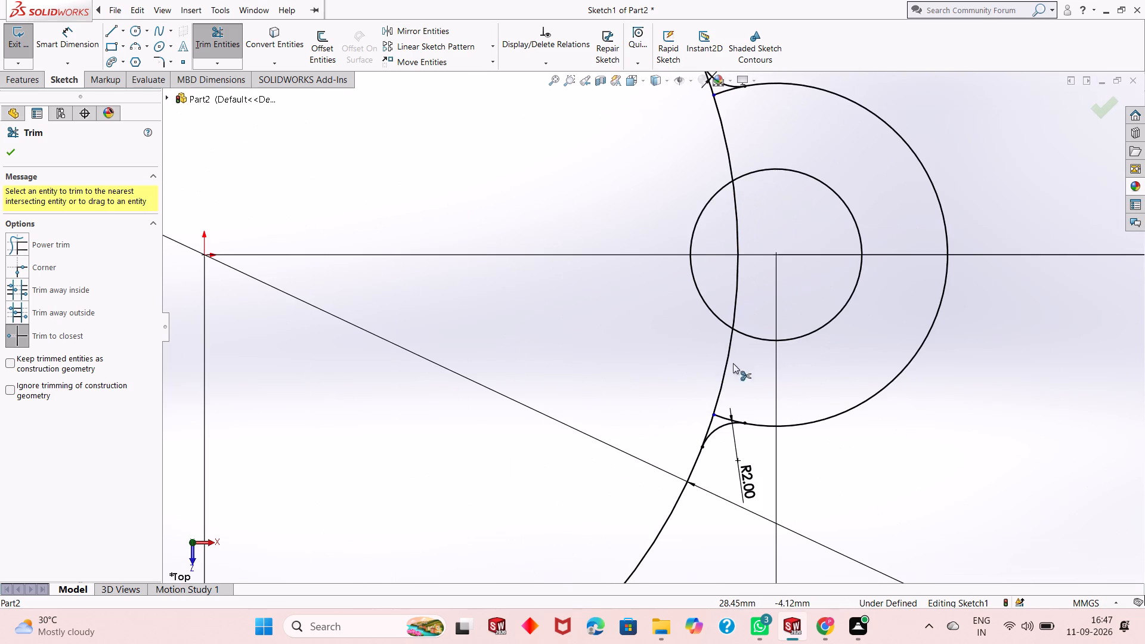
click(719, 417)
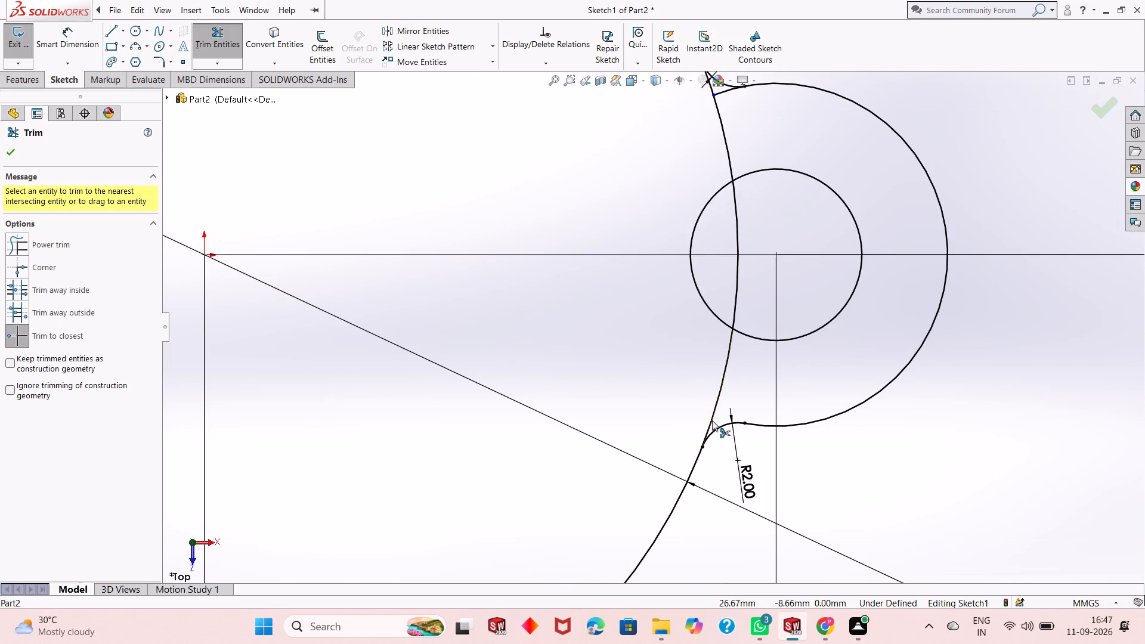
click(711, 421)
click(736, 301)
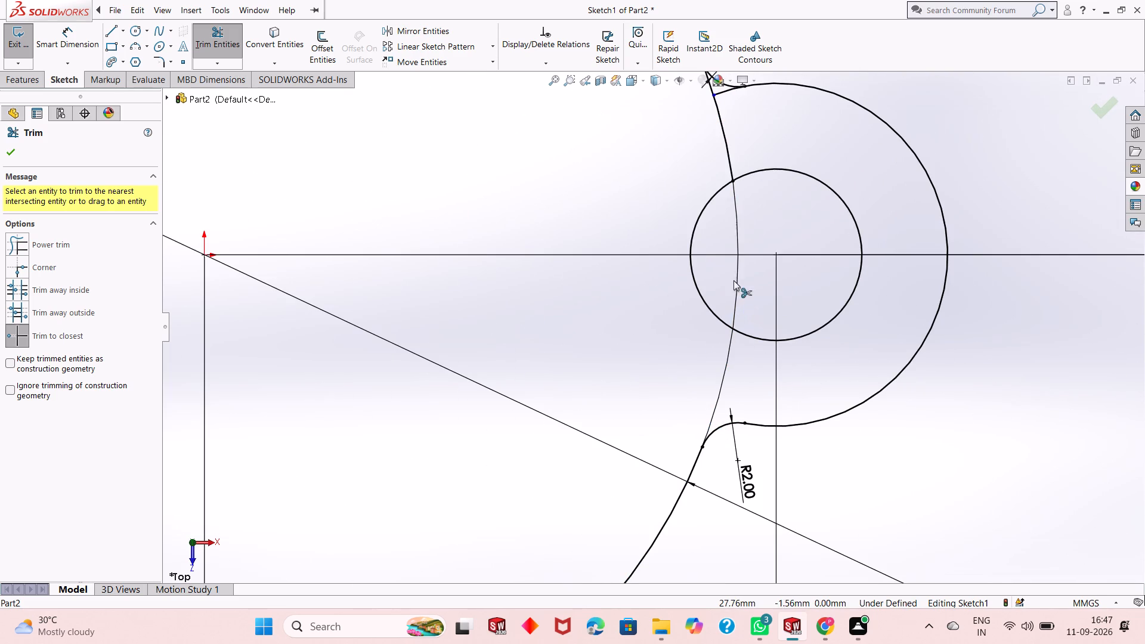
scroll(735, 160, up, 4)
scroll(671, 174, down, 3)
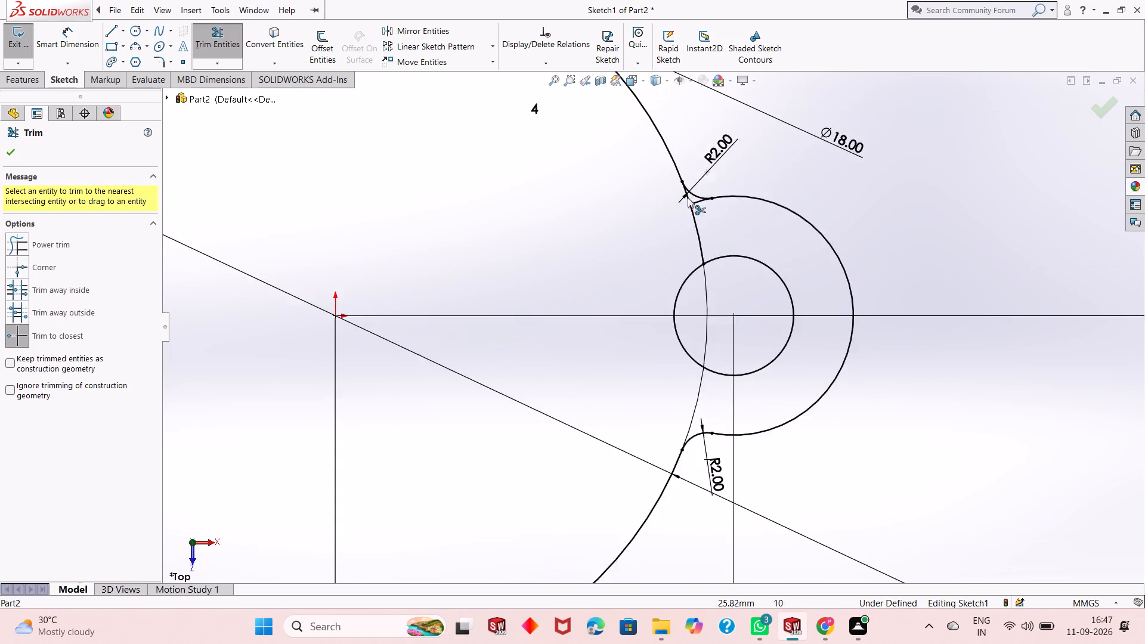
scroll(688, 197, down, 5)
click(699, 263)
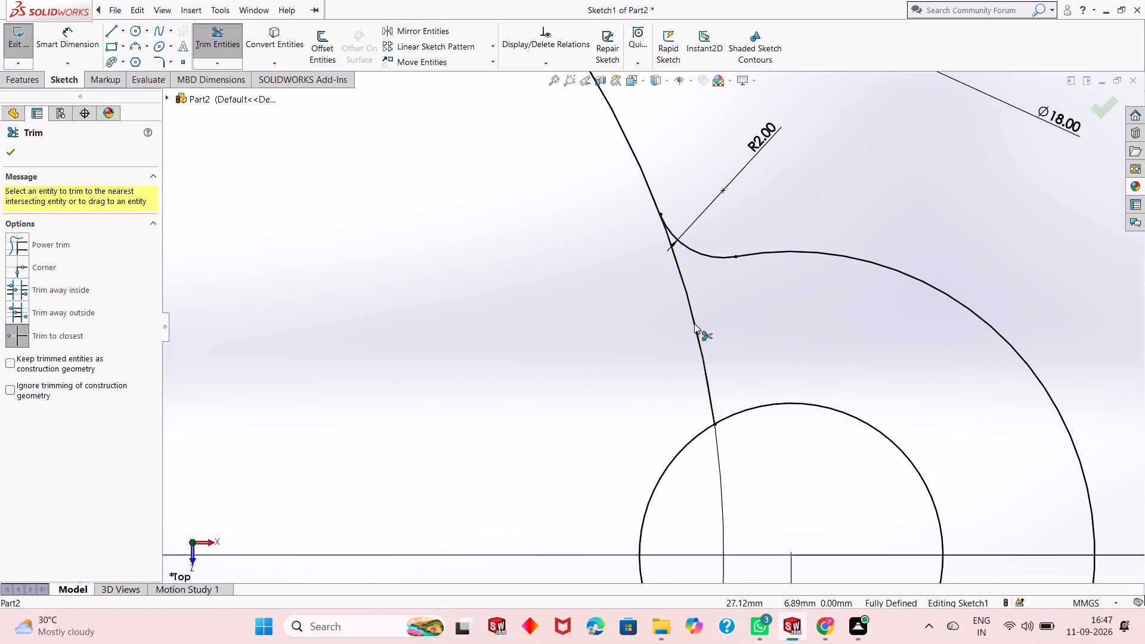
click(694, 324)
Inspect the top lug's blends and the whole sketch outline for untrimmed segments, and leave the Trim tool.
scroll(694, 324, up, 11)
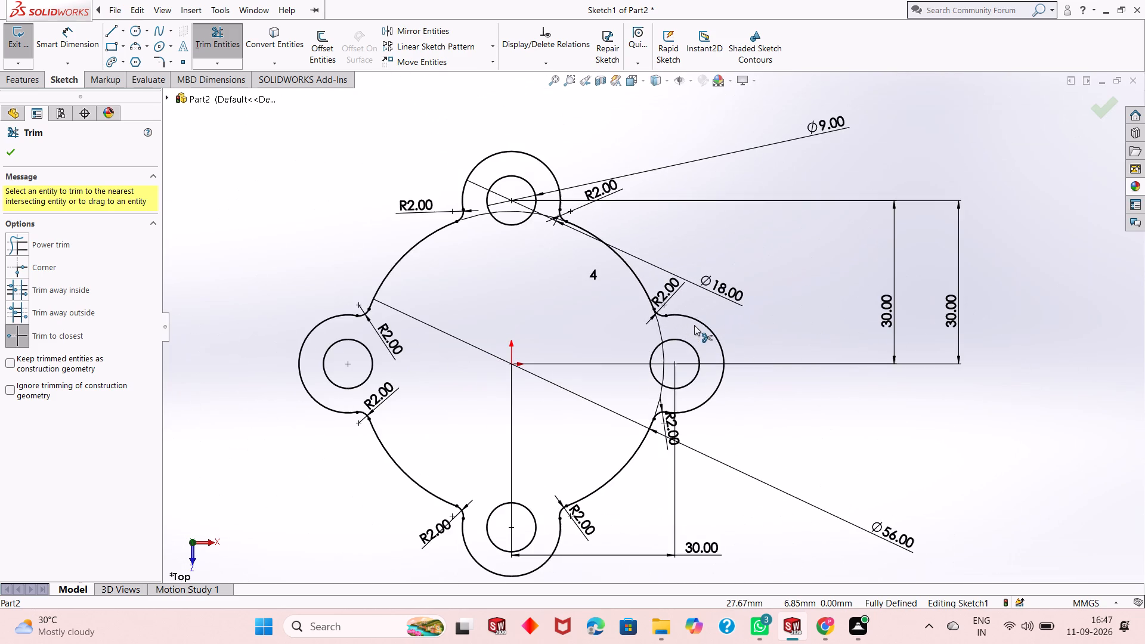
scroll(506, 180, down, 3)
scroll(565, 221, down, 7)
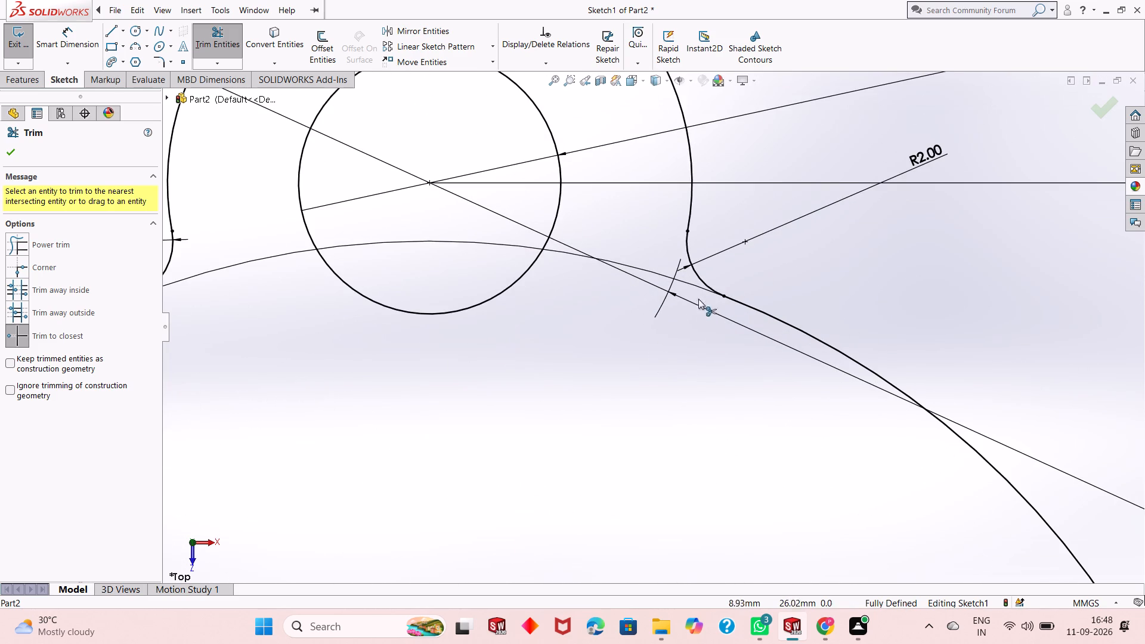
scroll(602, 321, up, 4)
scroll(557, 374, up, 2)
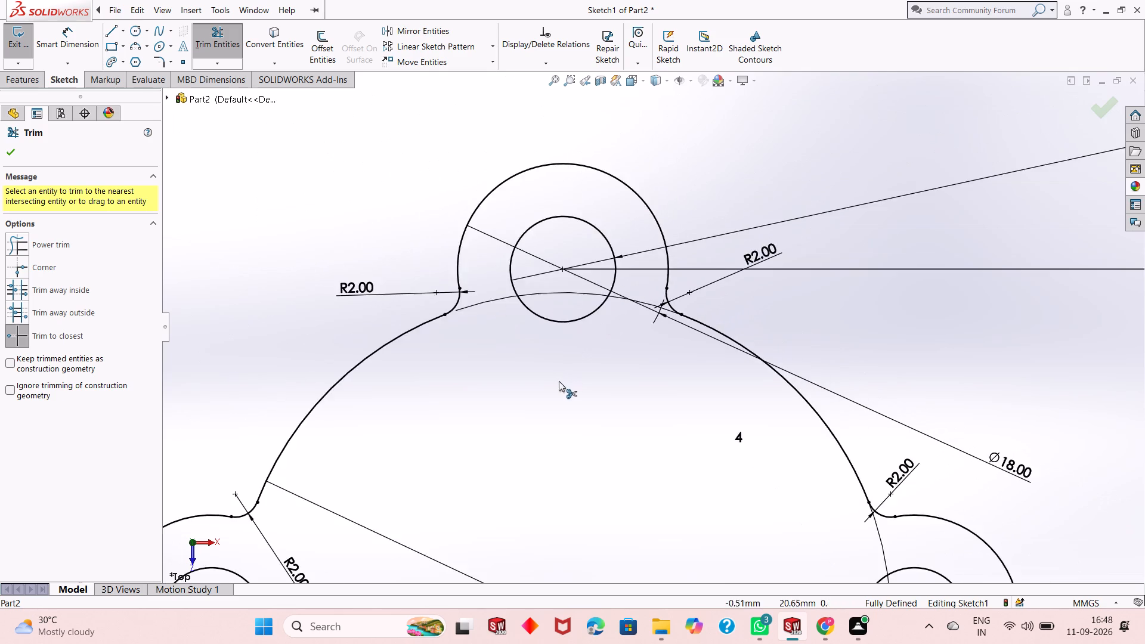
scroll(564, 386, up, 10)
scroll(642, 394, down, 6)
scroll(651, 368, up, 4)
scroll(633, 350, down, 2)
right_click(892, 390)
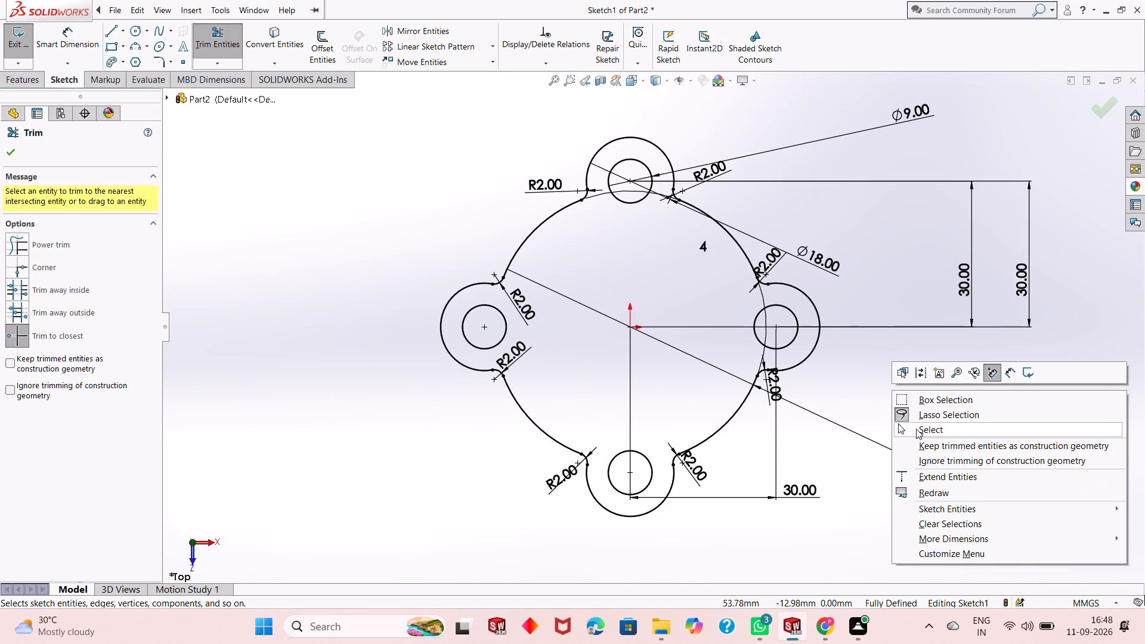
click(916, 429)
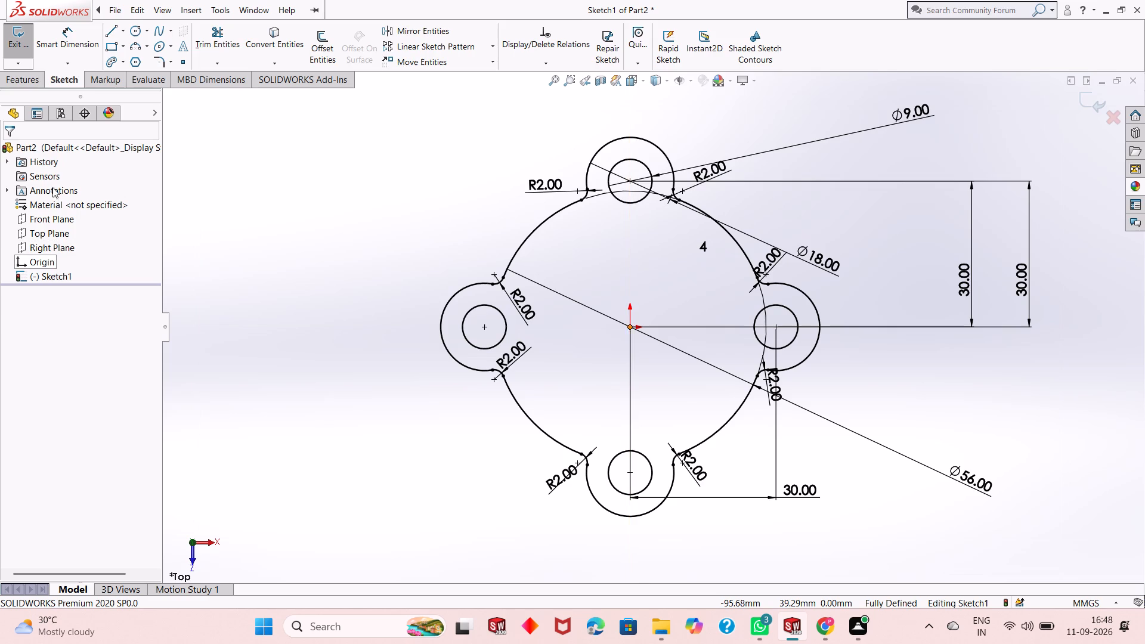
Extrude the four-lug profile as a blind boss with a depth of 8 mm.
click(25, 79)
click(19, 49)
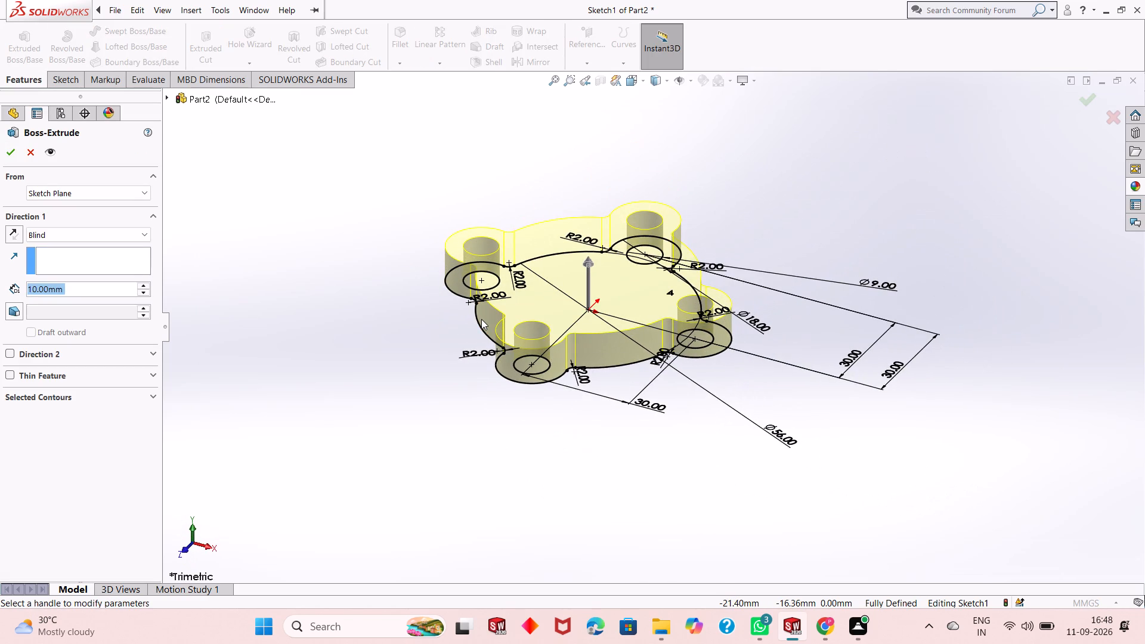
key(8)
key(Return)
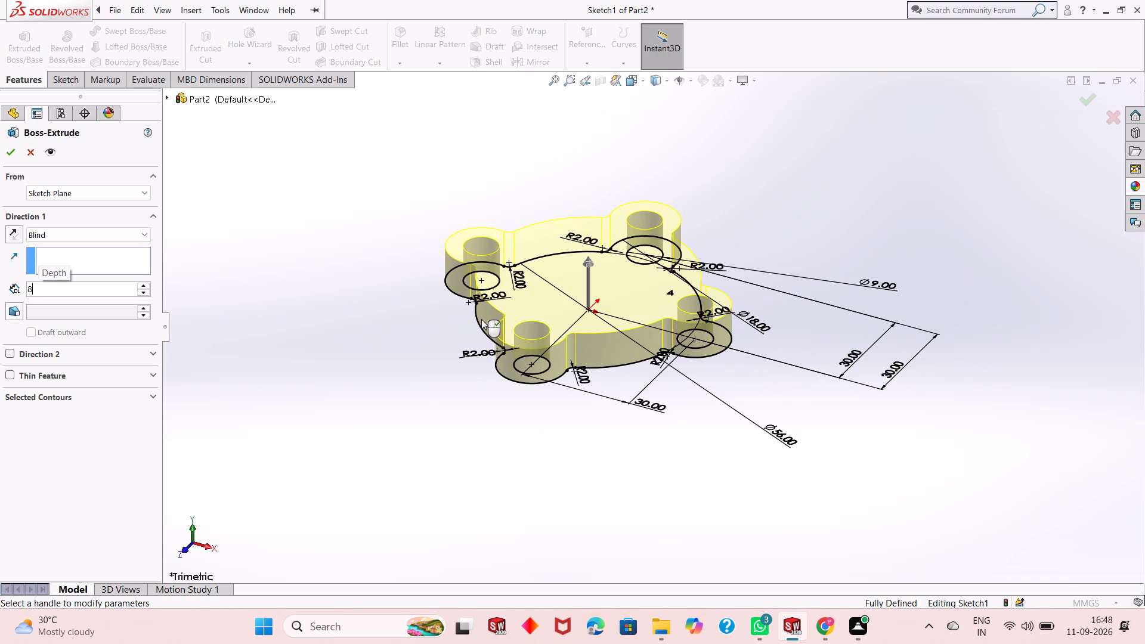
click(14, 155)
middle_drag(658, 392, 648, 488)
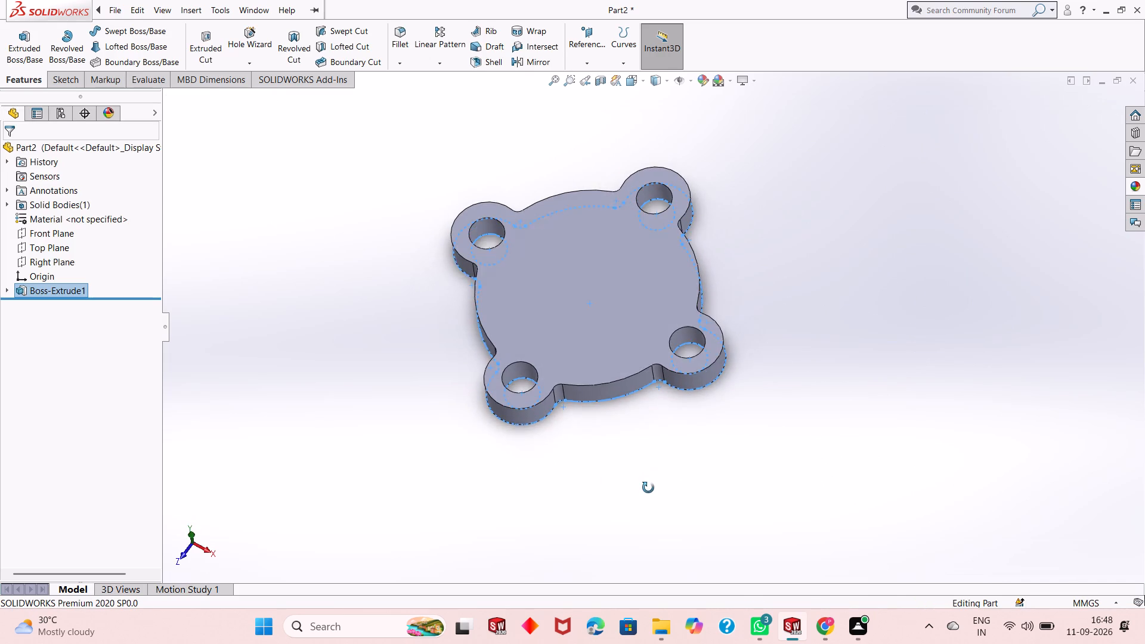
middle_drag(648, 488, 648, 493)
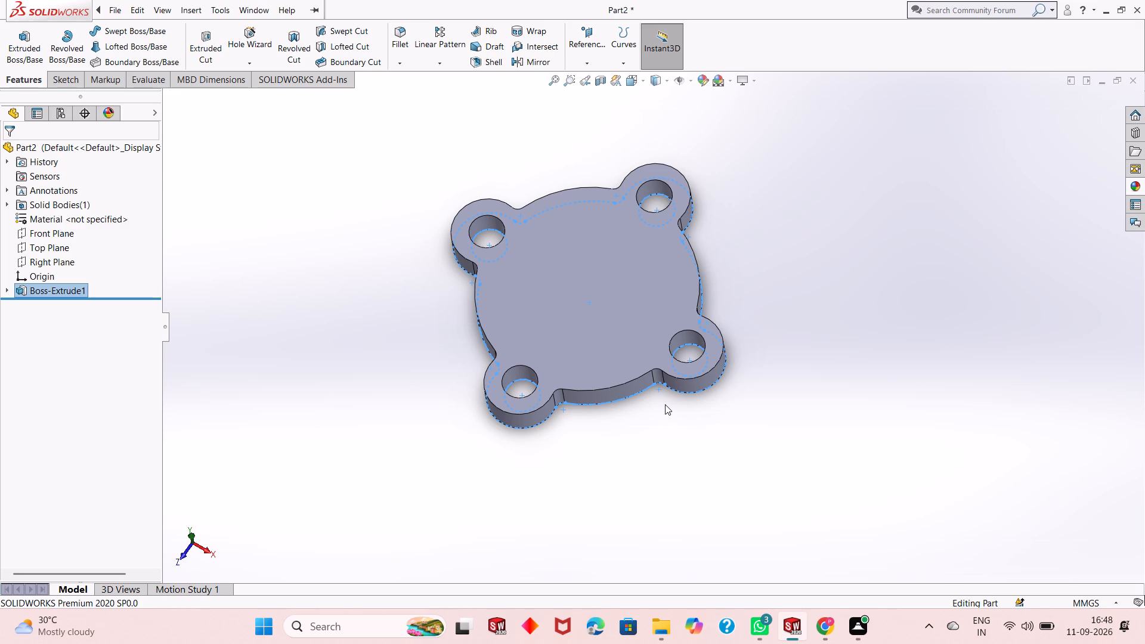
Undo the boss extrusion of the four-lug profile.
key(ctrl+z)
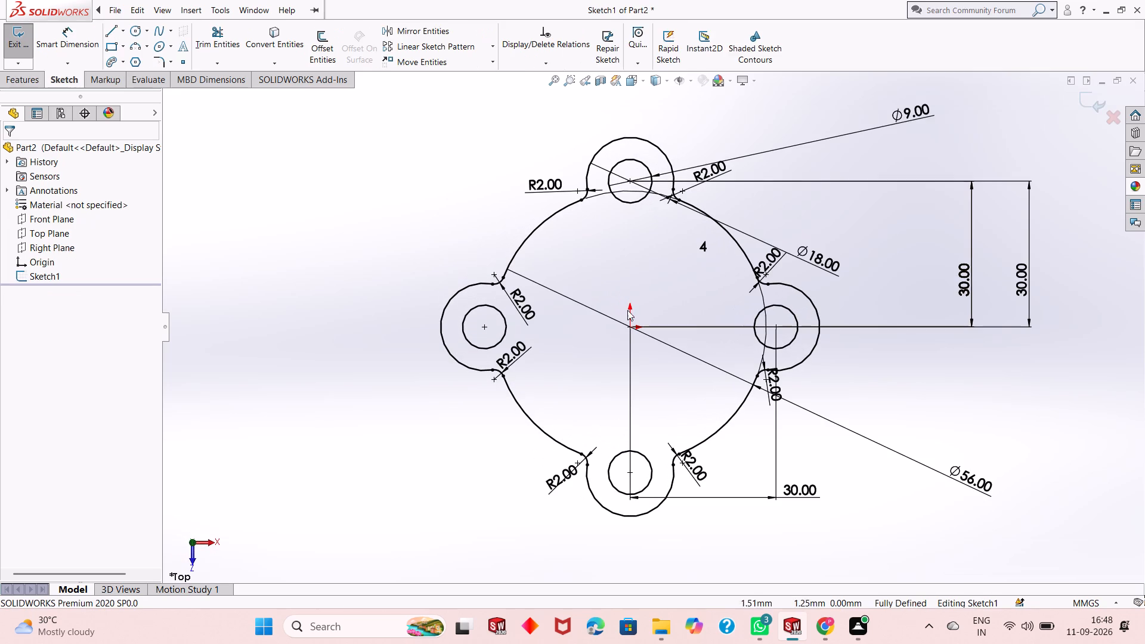
Extrude the four-lug profile again as a blind 8 mm boss from the sketch plane.
click(13, 78)
click(24, 55)
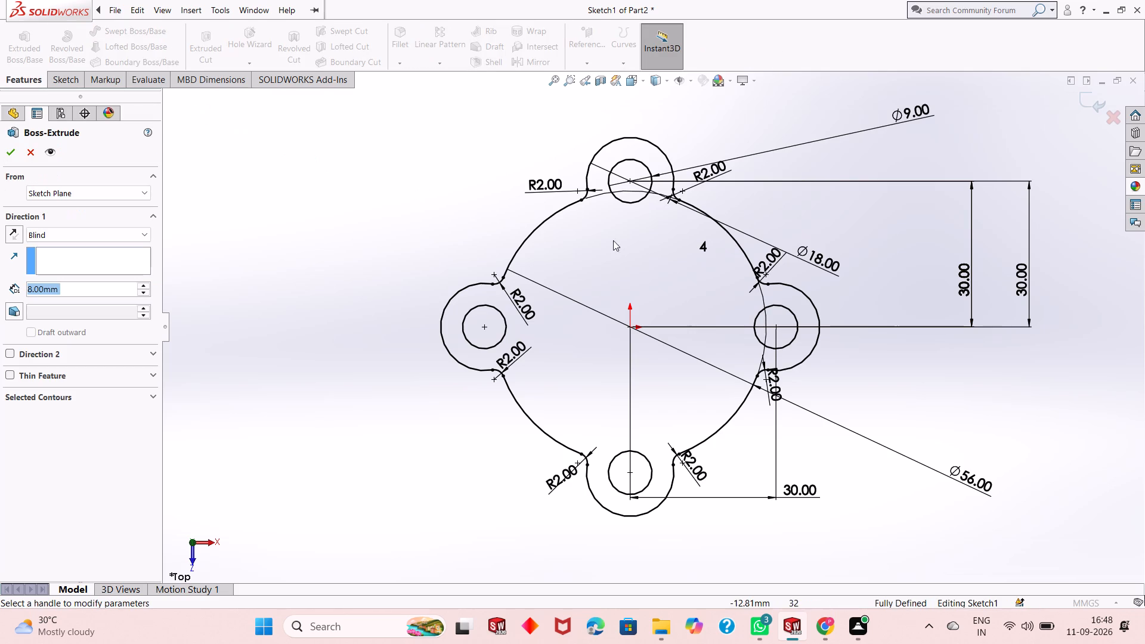
click(10, 151)
middle_drag(426, 401, 496, 402)
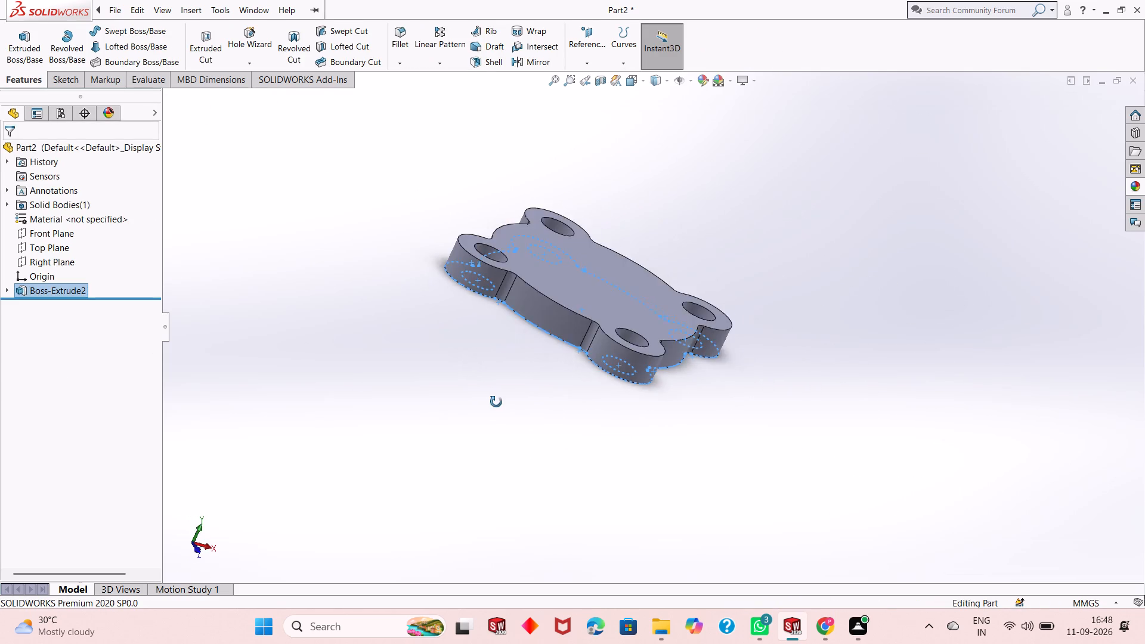
middle_drag(496, 402, 468, 518)
middle_drag(500, 369, 478, 442)
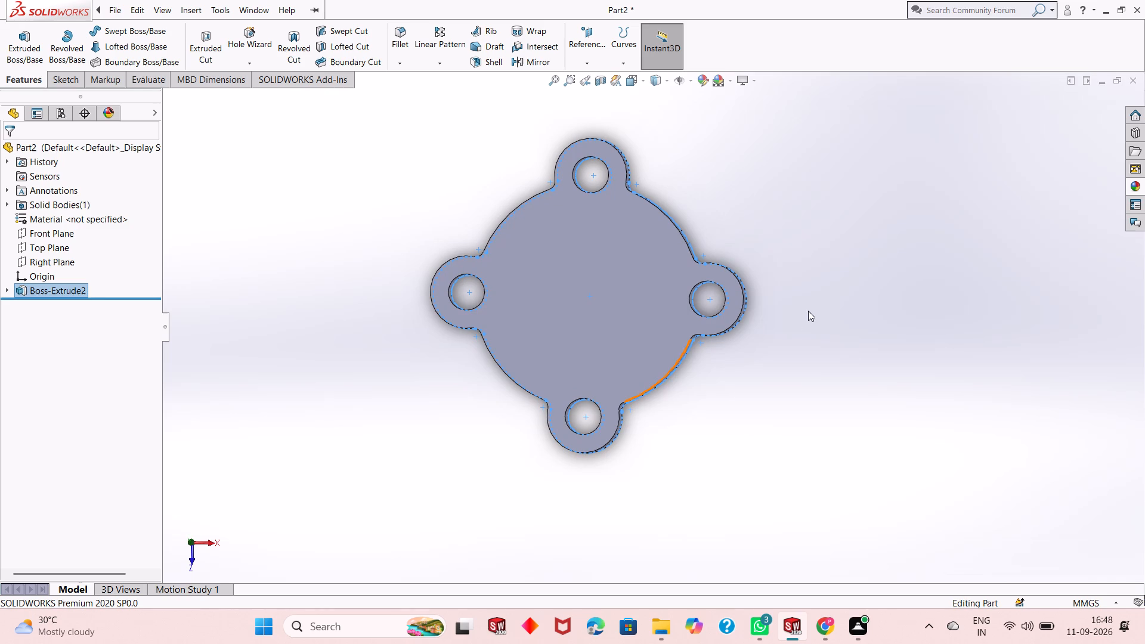
key(Escape)
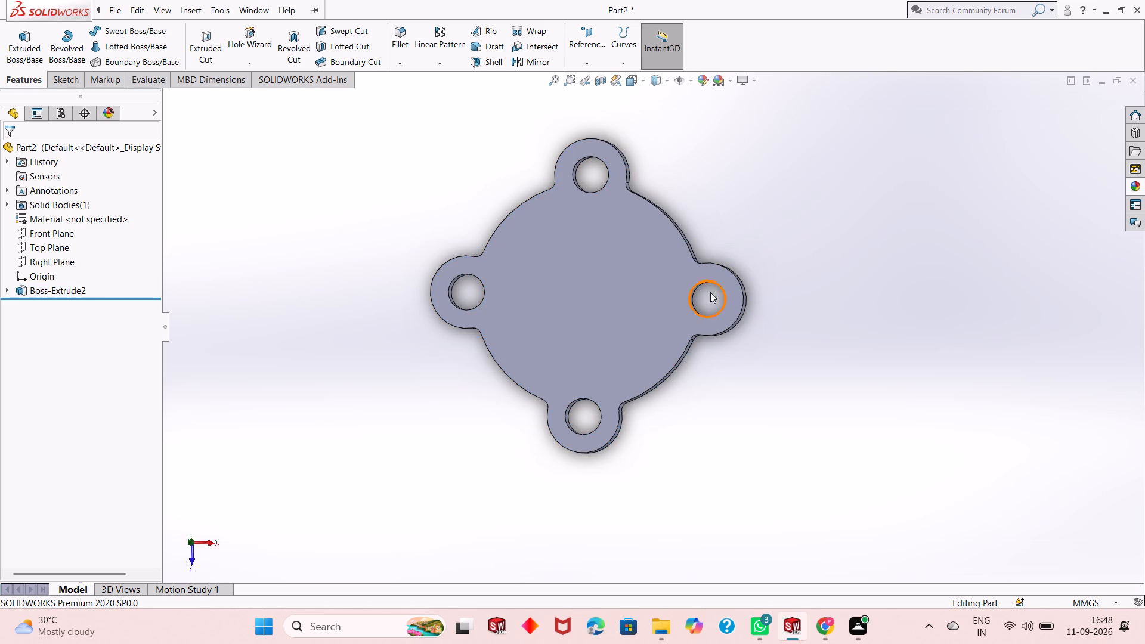
Start a new sketch on the plate's upper face, viewed normal to the face.
click(621, 297)
click(670, 259)
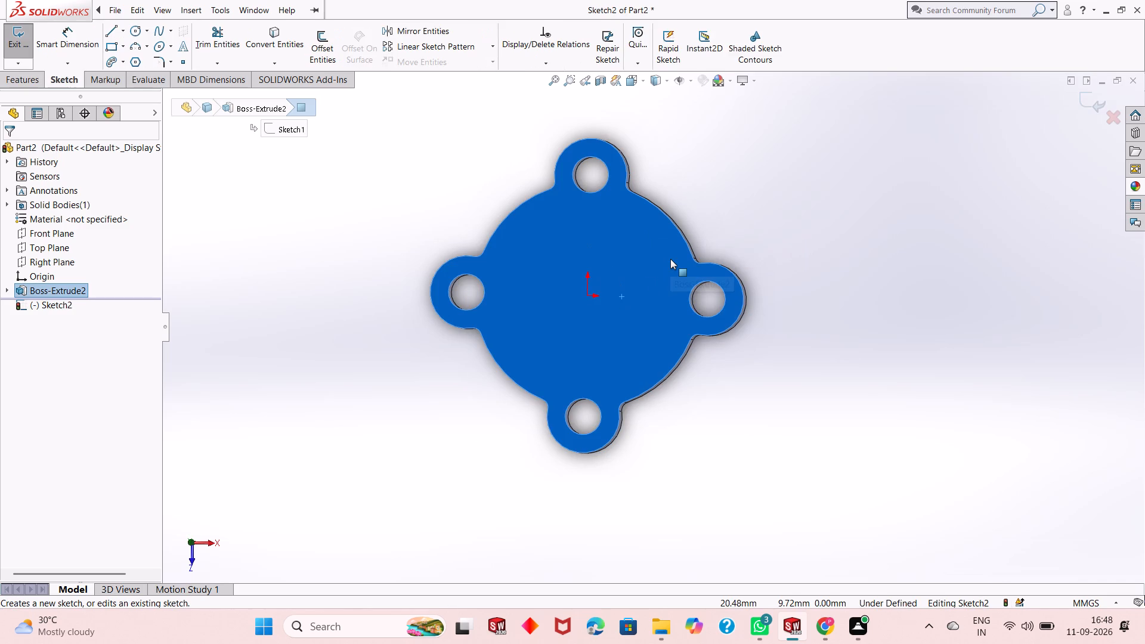
key(ctrl+8)
key(Escape)
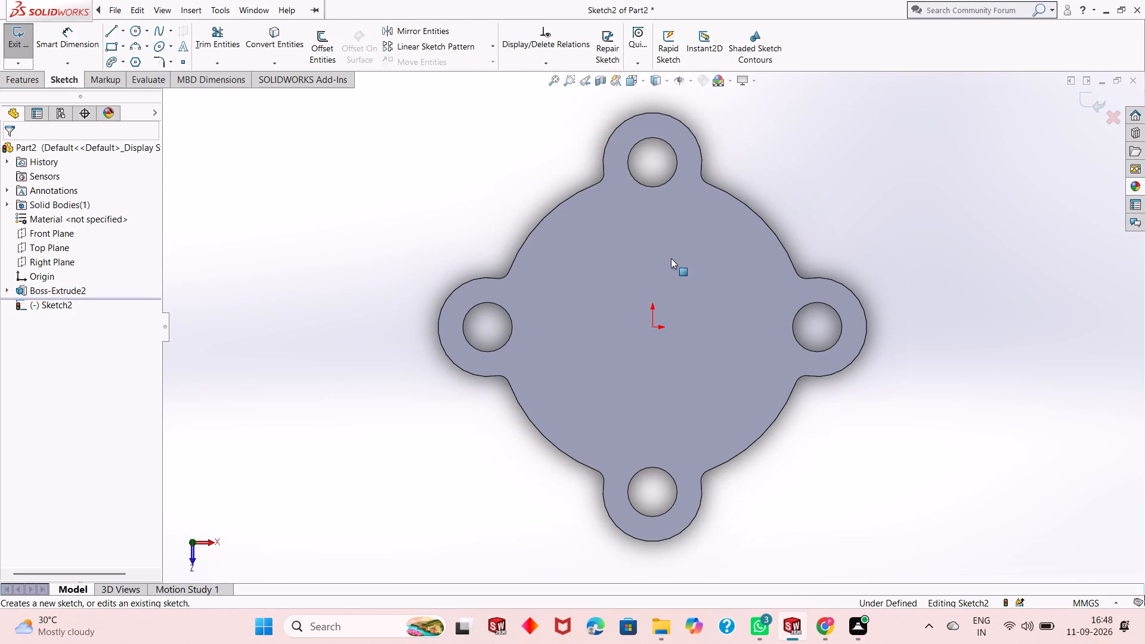
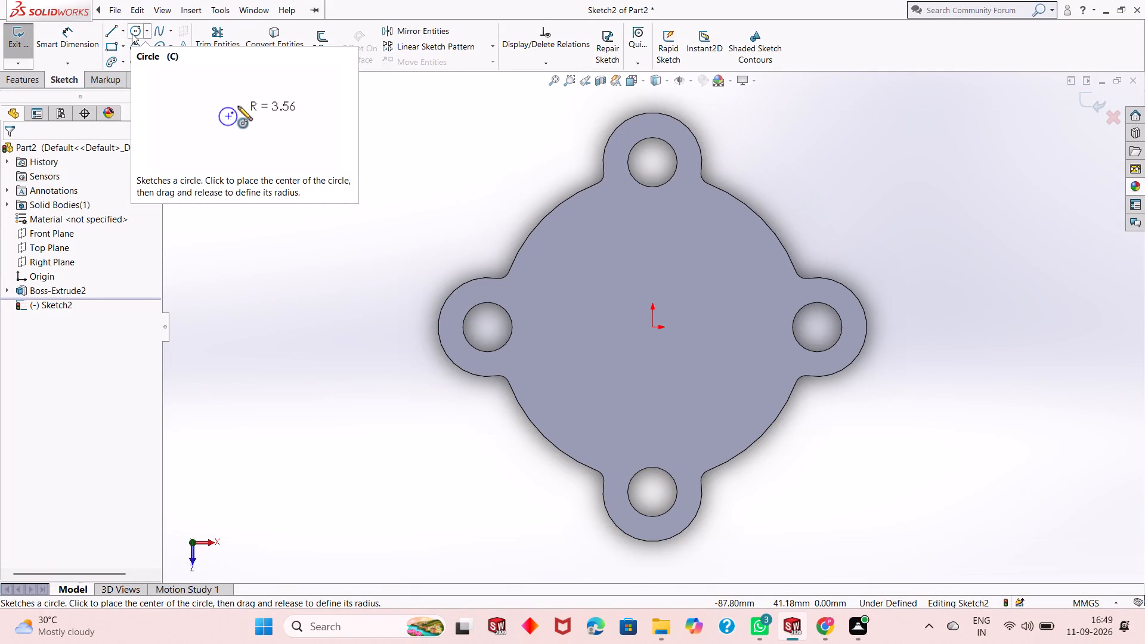
Examine the plate's cross-section in a section view preview cut along the Front Plane, seen in isometric orientation.
key(Escape)
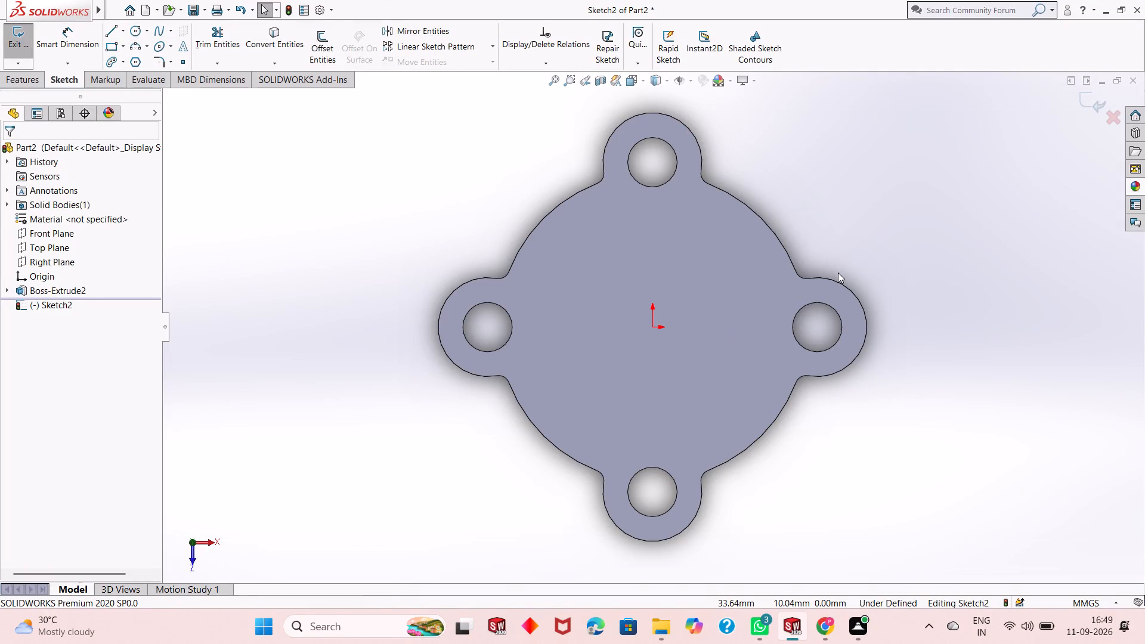
key(ctrl+7)
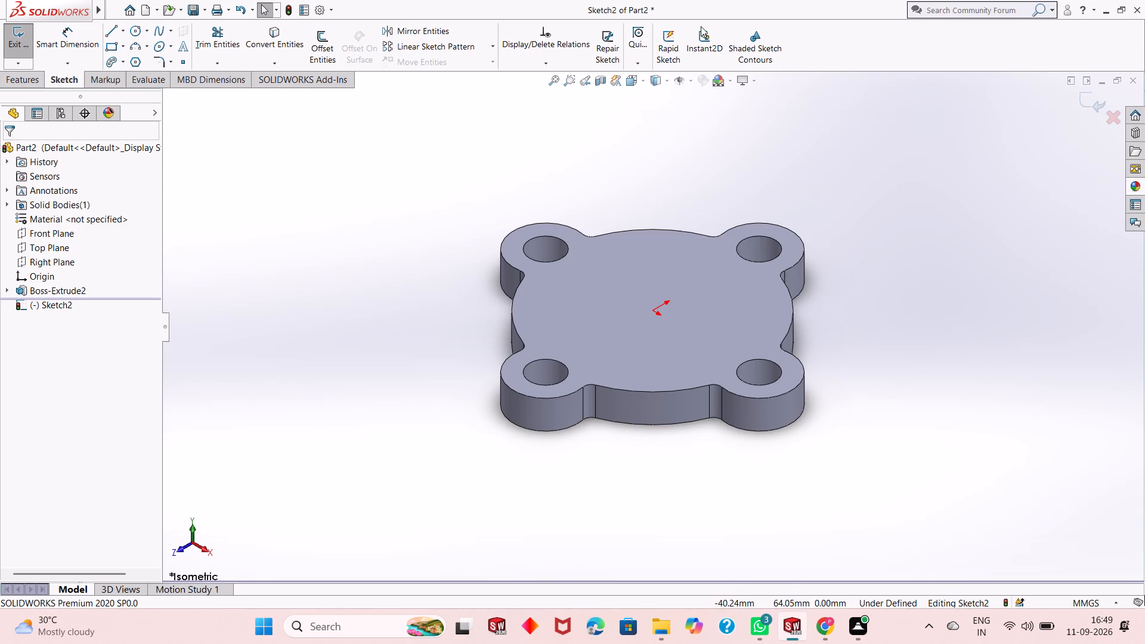
click(596, 84)
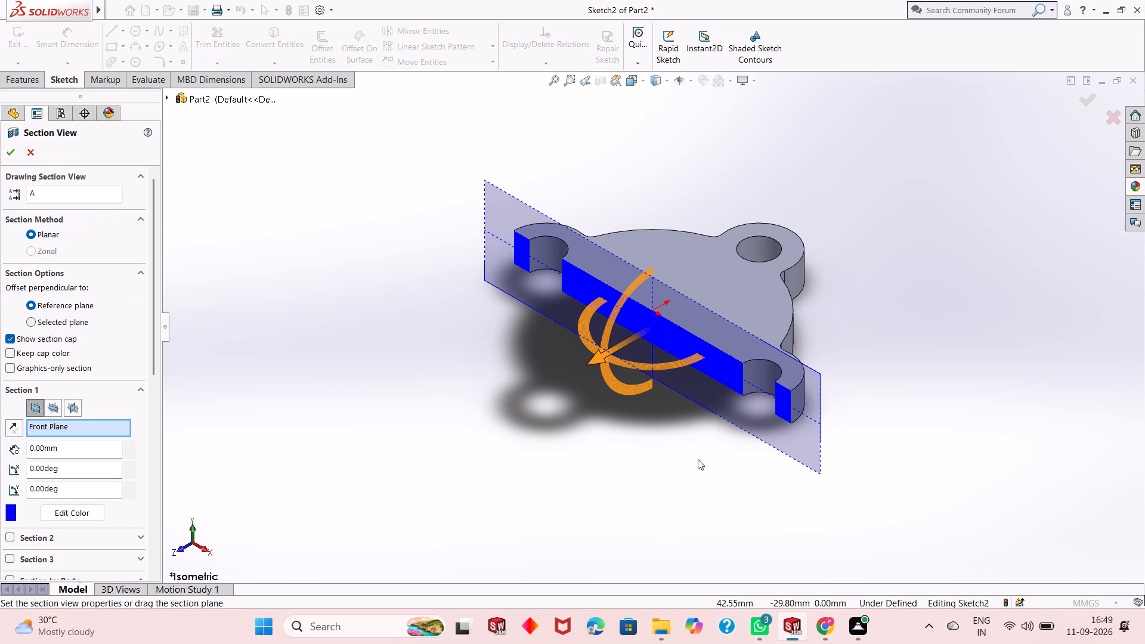
scroll(559, 352, down, 3)
scroll(559, 352, up, 5)
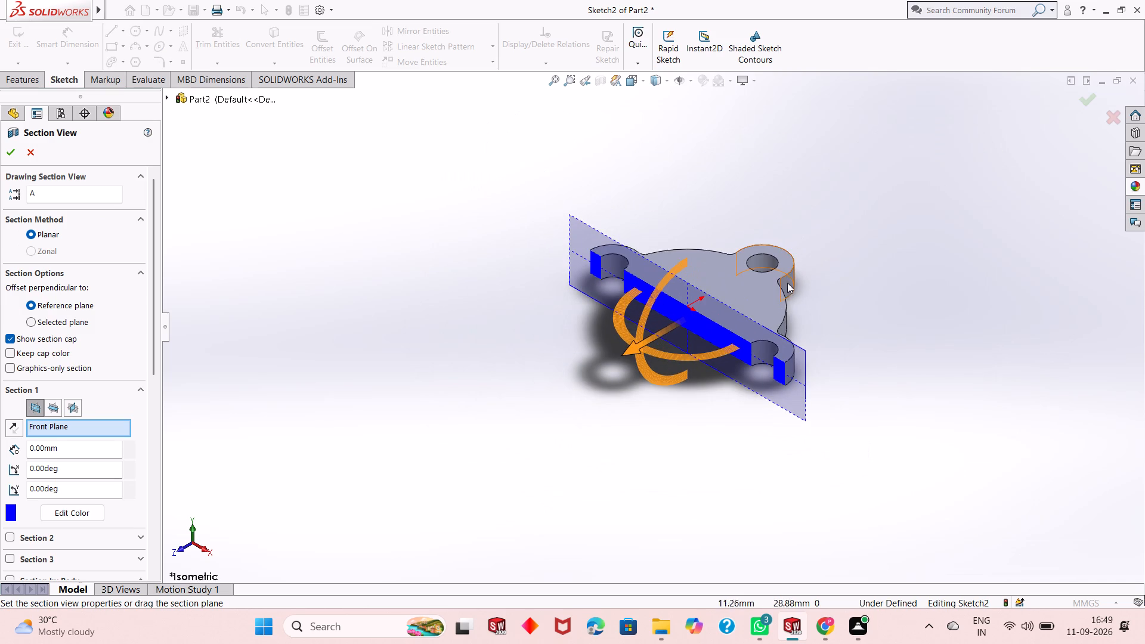
scroll(783, 284, down, 3)
scroll(629, 331, down, 2)
scroll(624, 368, up, 4)
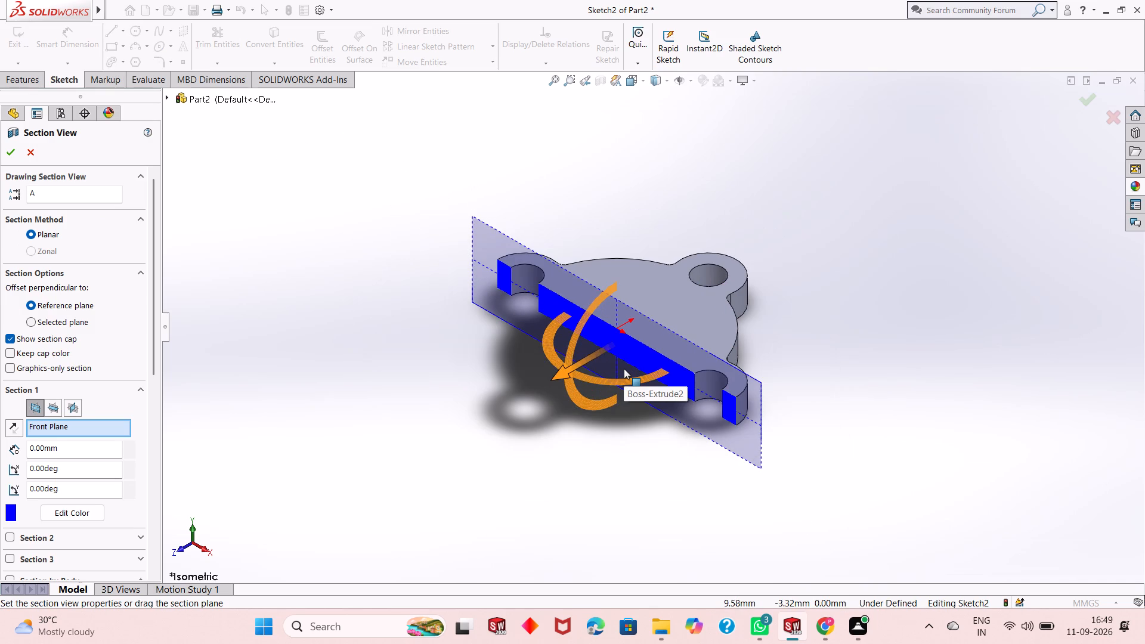
scroll(624, 369, up, 1)
scroll(624, 369, down, 1)
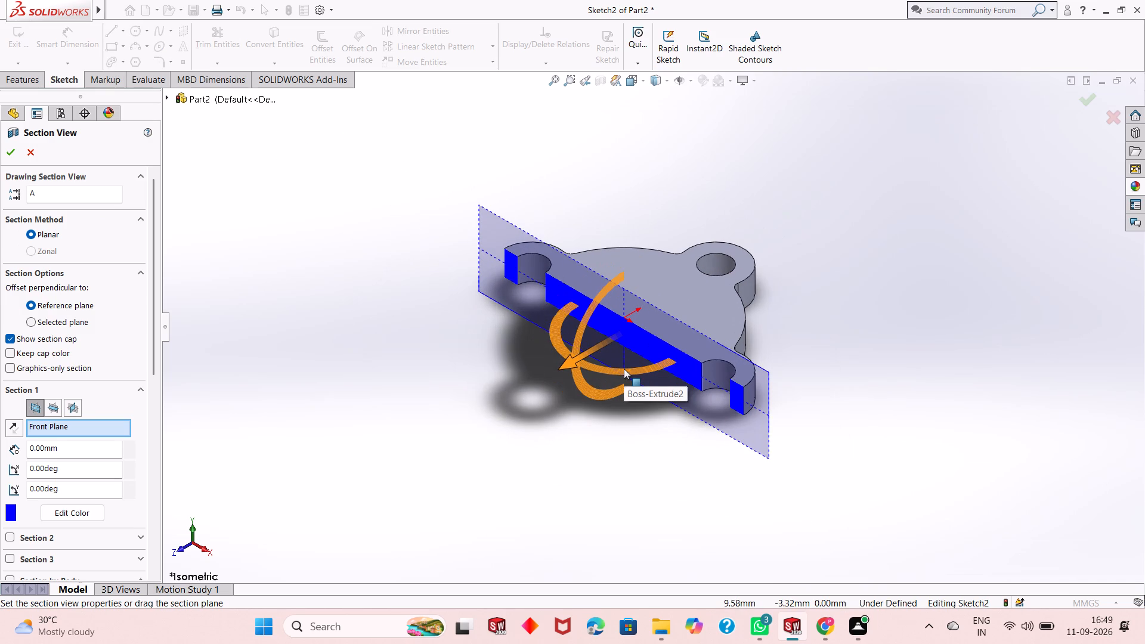
scroll(624, 369, down, 2)
scroll(624, 369, up, 2)
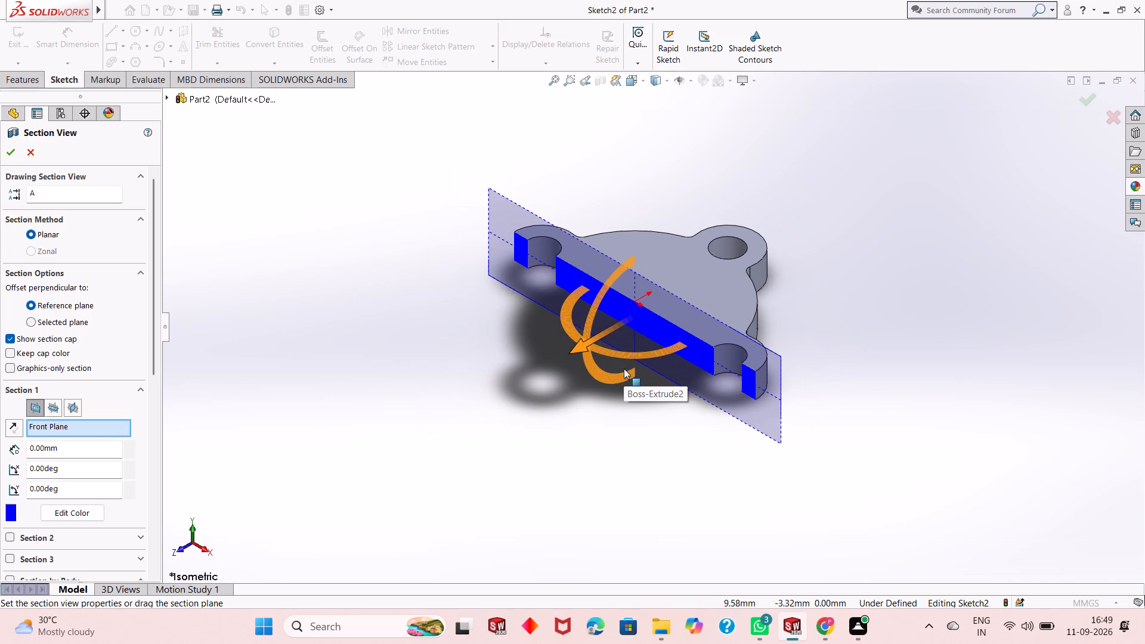
scroll(624, 369, down, 1)
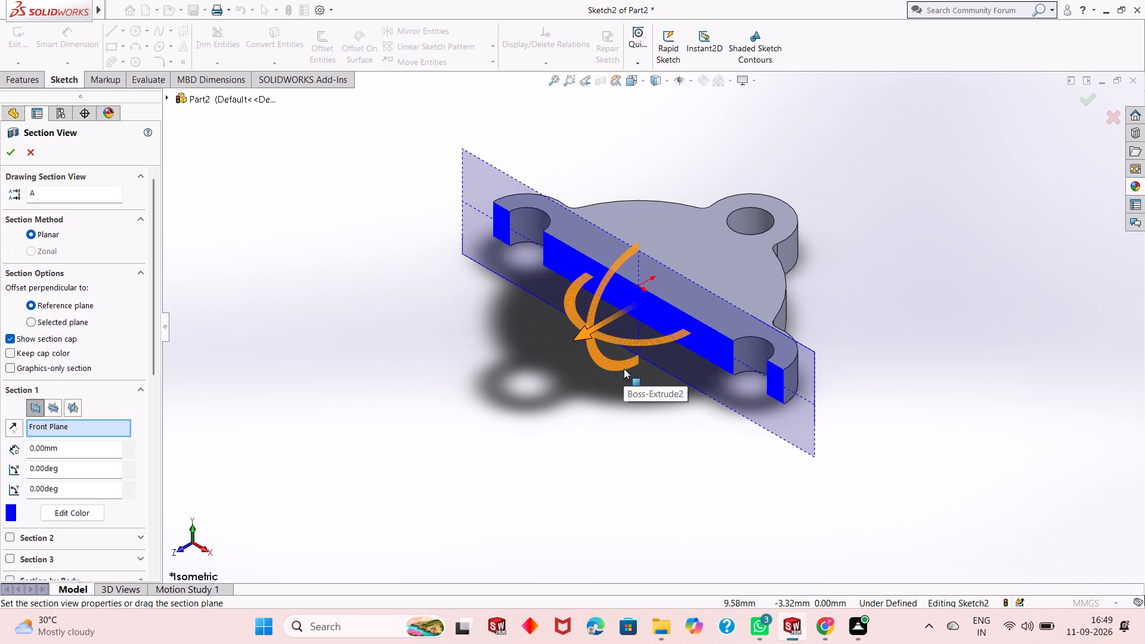
scroll(624, 369, down, 1)
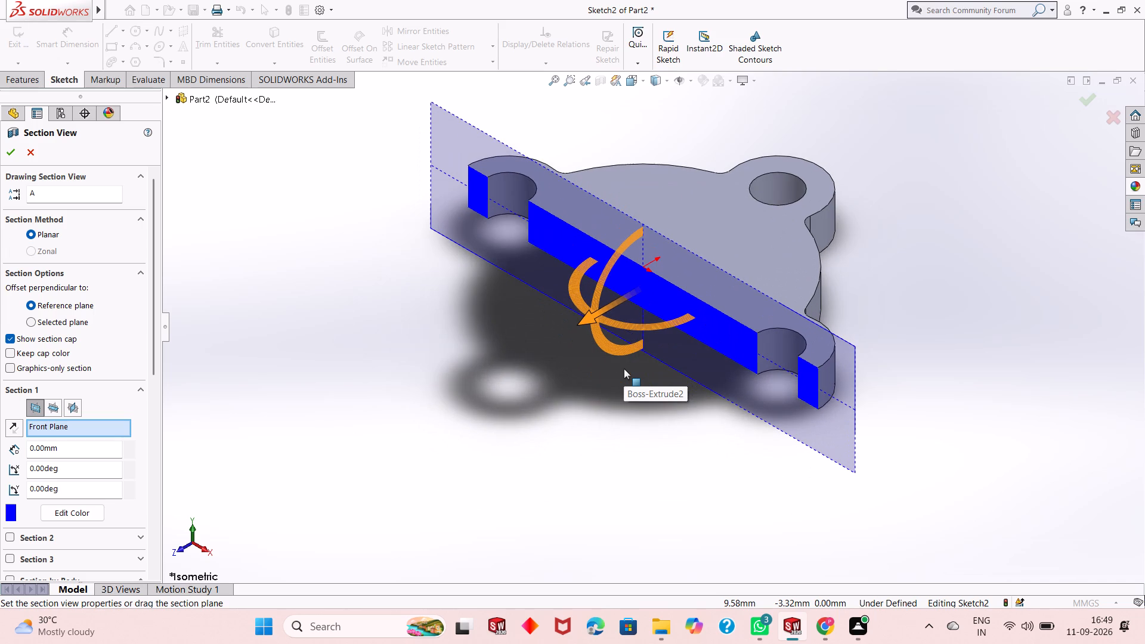
scroll(624, 369, up, 1)
scroll(624, 369, down, 1)
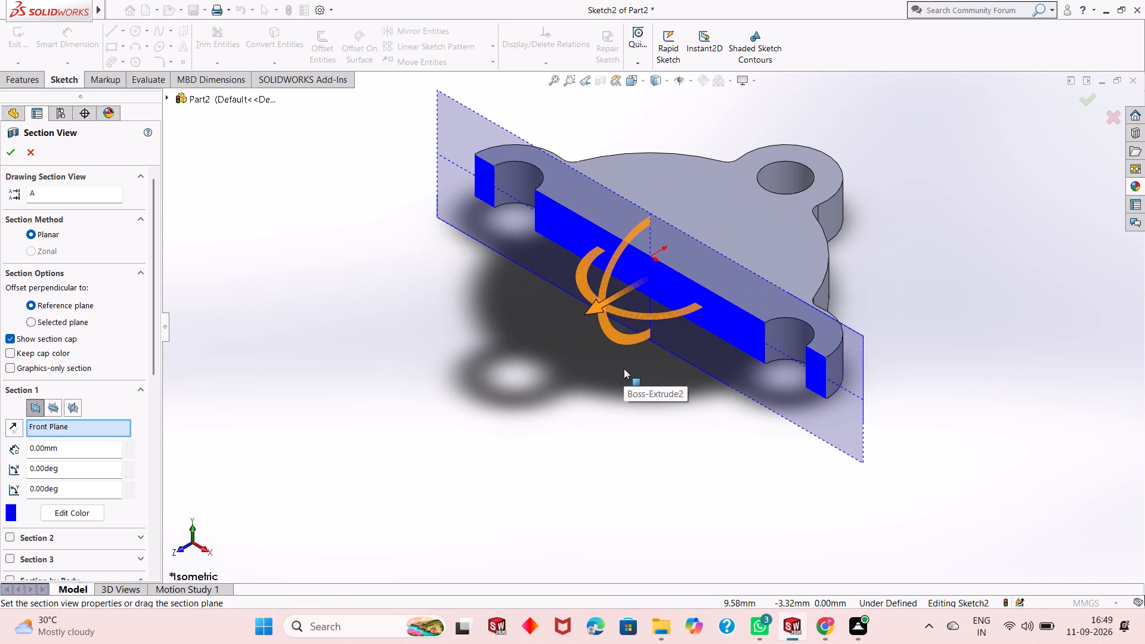
scroll(624, 369, down, 1)
scroll(624, 369, up, 1)
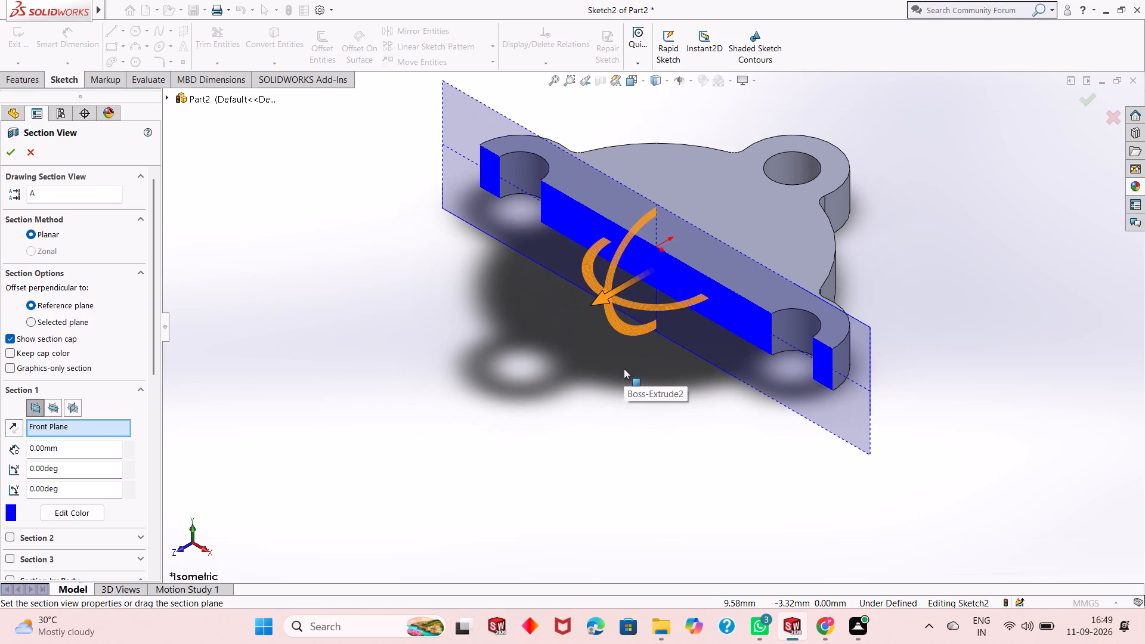
scroll(745, 319, up, 2)
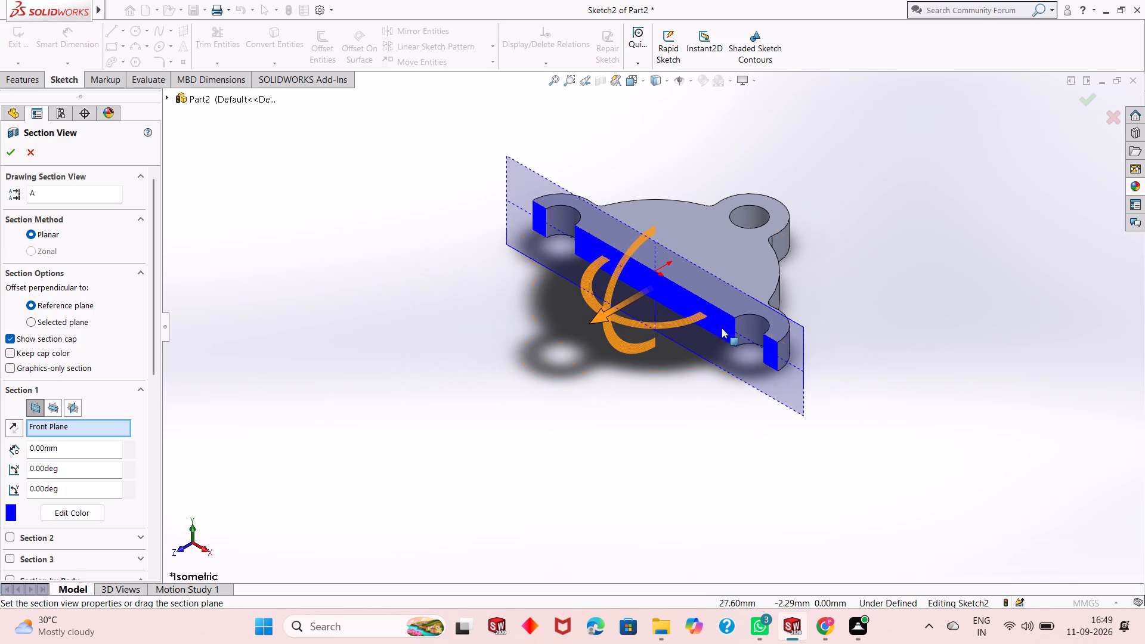
scroll(711, 306, up, 2)
scroll(674, 291, down, 4)
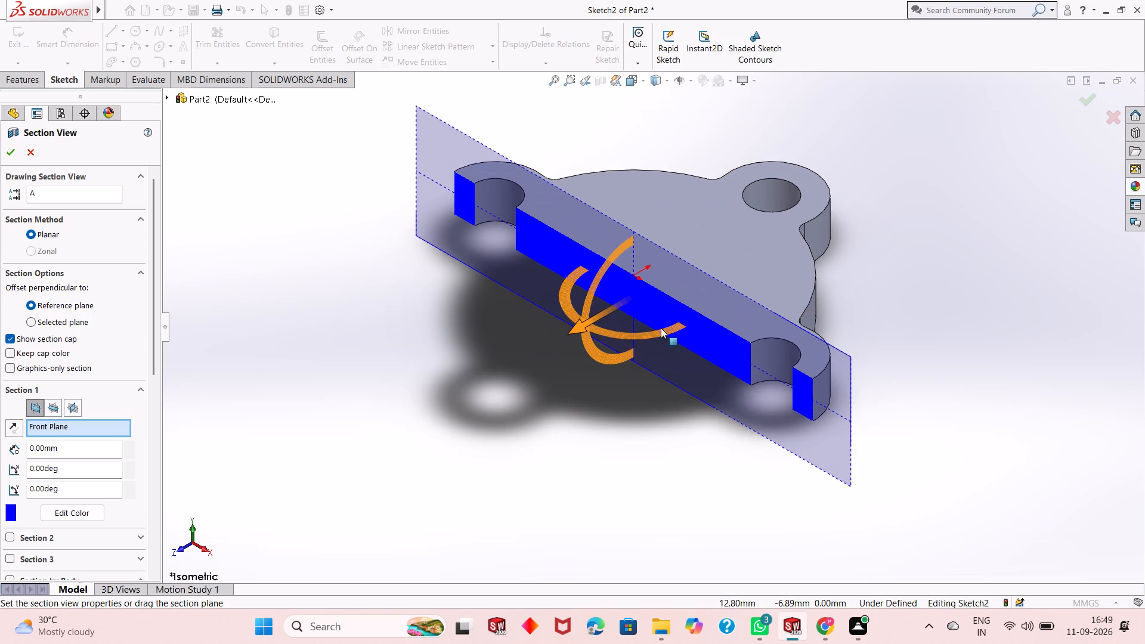
scroll(661, 328, down, 2)
scroll(661, 328, up, 2)
scroll(637, 285, up, 2)
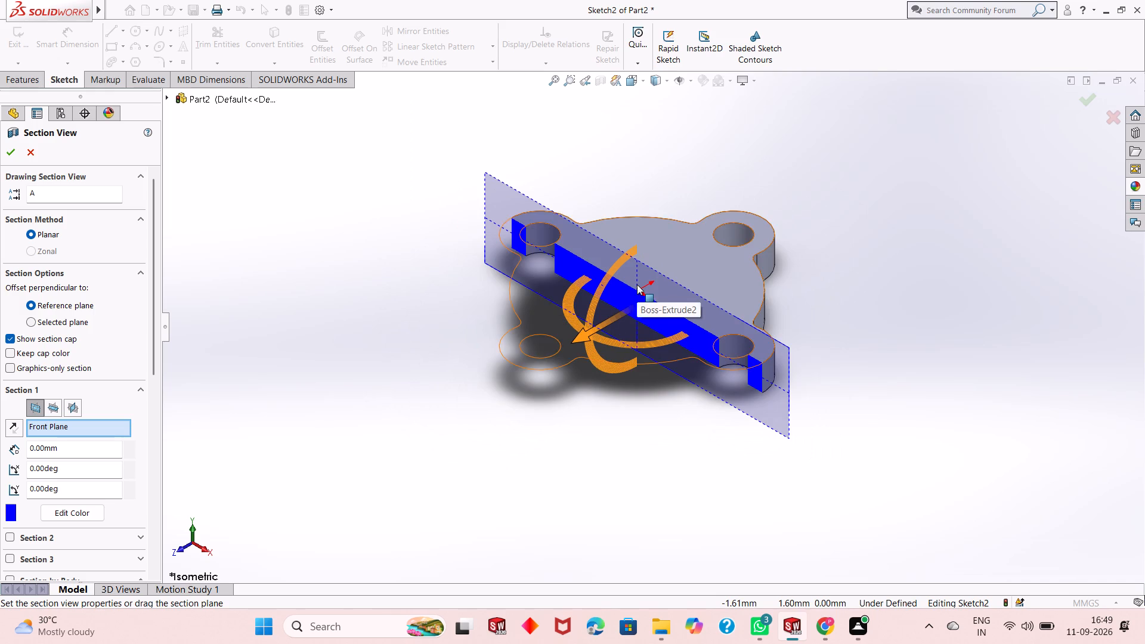
scroll(637, 284, up, 2)
scroll(637, 283, down, 3)
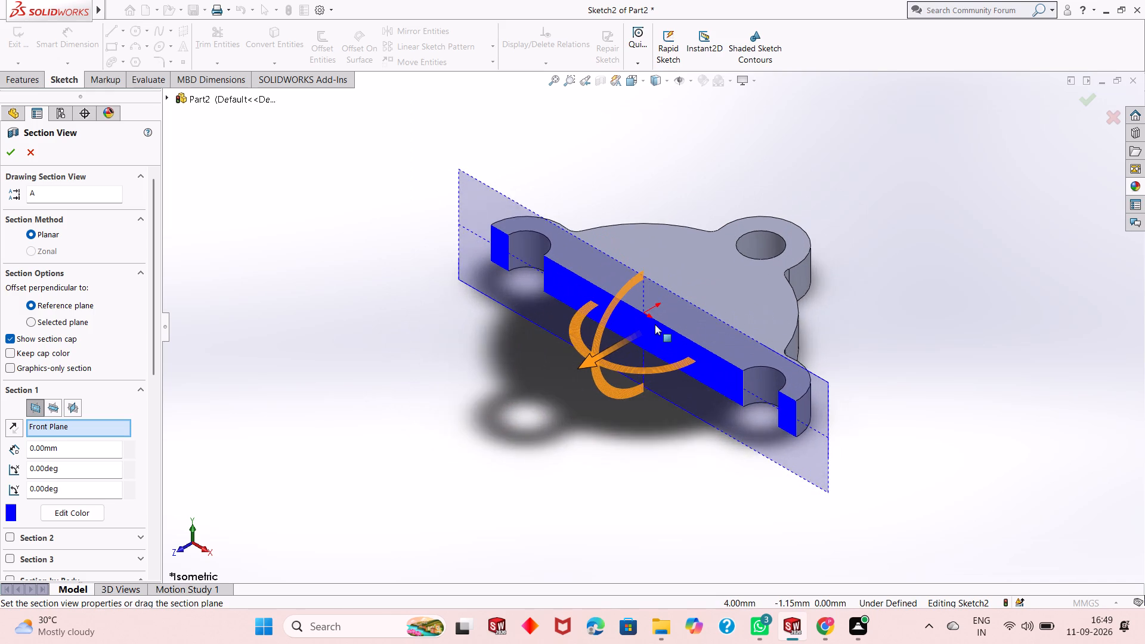
scroll(655, 324, down, 1)
scroll(655, 324, up, 3)
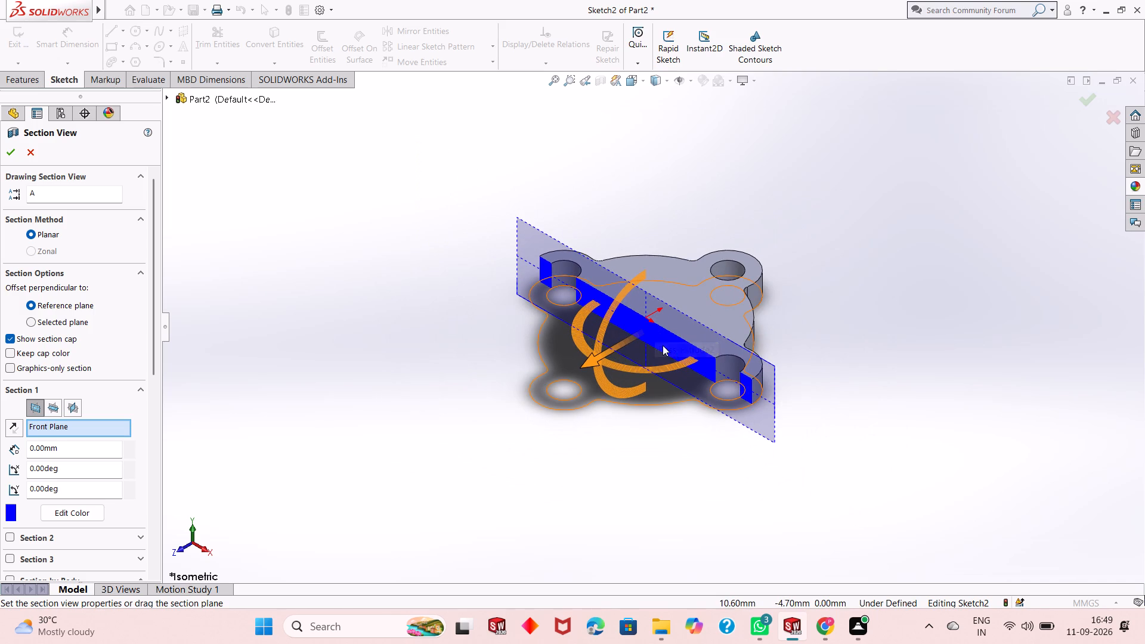
scroll(663, 345, down, 3)
scroll(623, 383, down, 1)
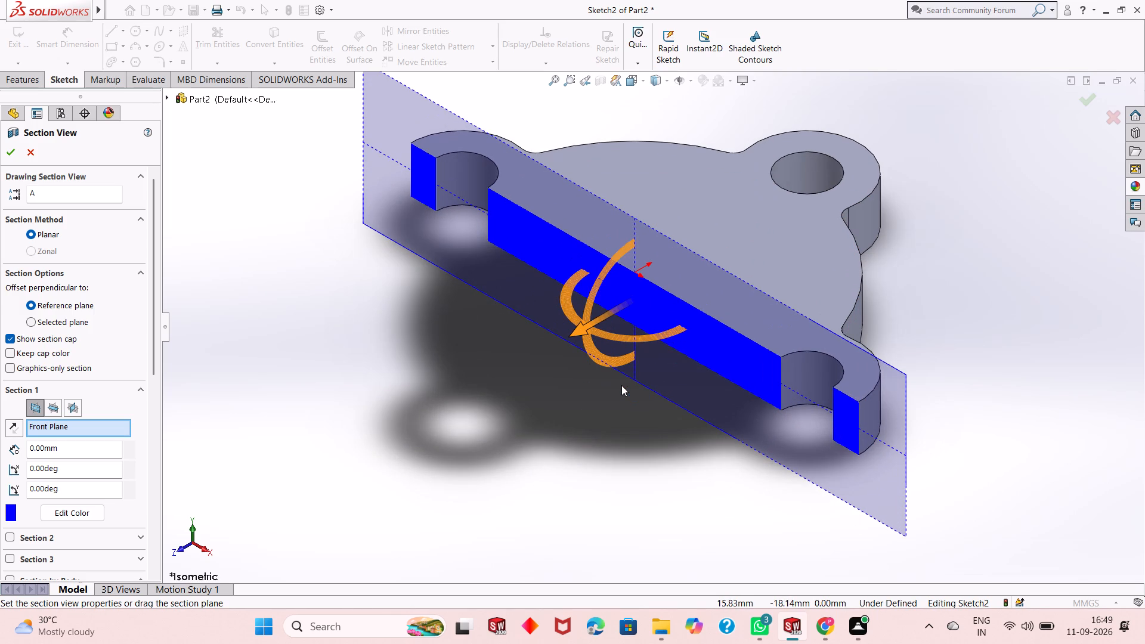
scroll(621, 385, up, 1)
scroll(559, 407, up, 3)
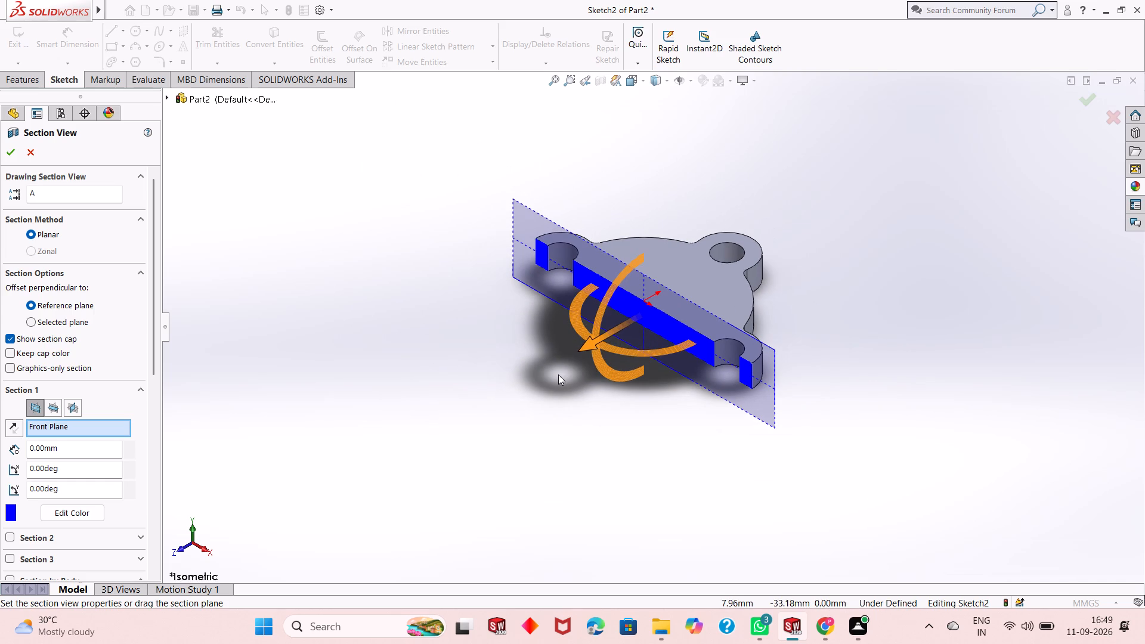
scroll(568, 393, up, 1)
scroll(524, 336, down, 2)
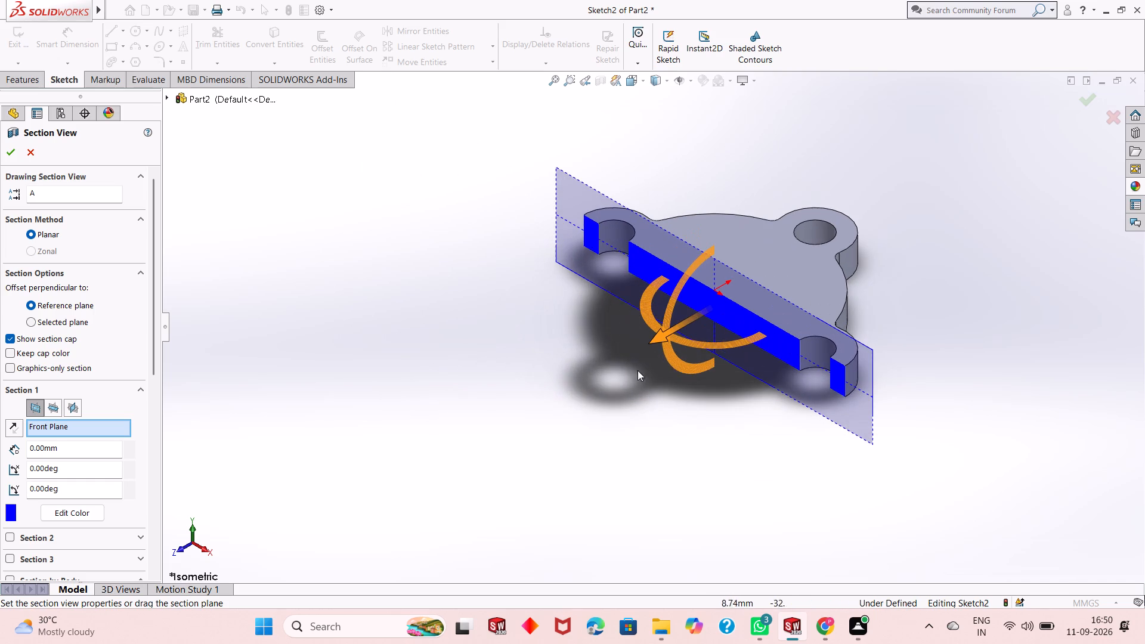
scroll(642, 408, up, 2)
scroll(703, 308, down, 11)
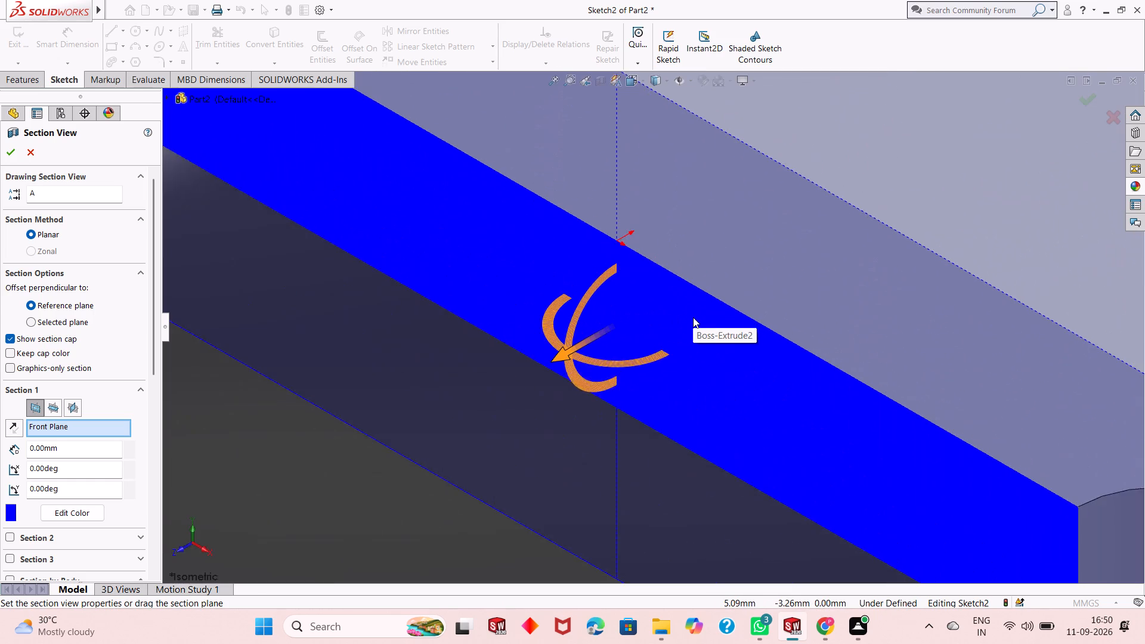
scroll(693, 317, down, 3)
scroll(693, 317, up, 13)
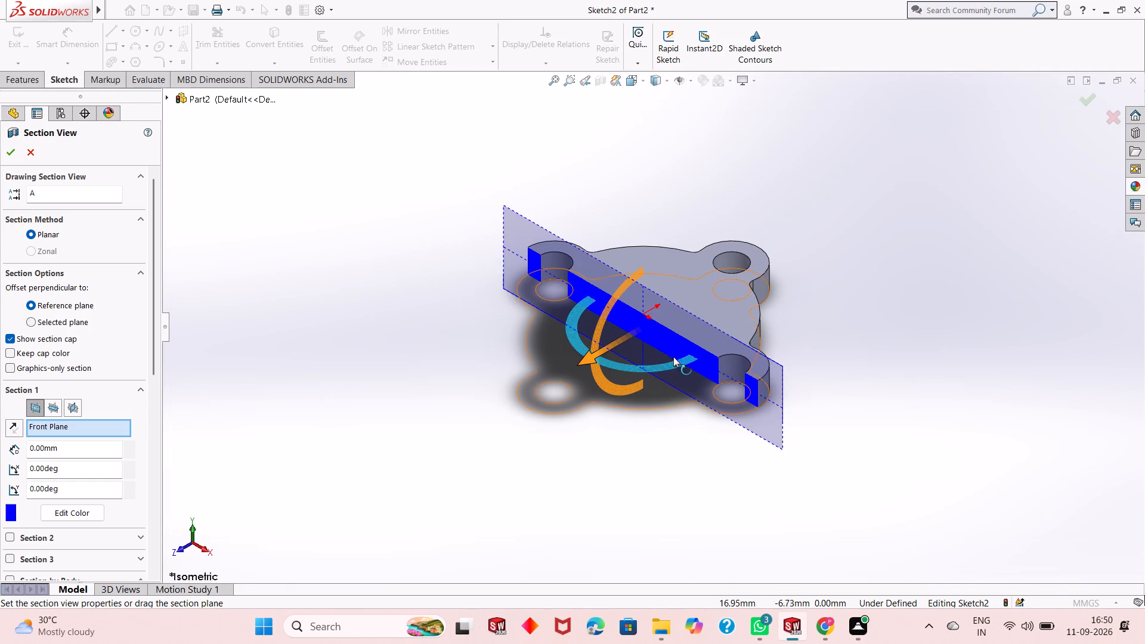
Rotate the section plane about X to about 276 degrees, inspect the cut plate from several angles, and discard the section view.
drag(672, 361, 613, 359)
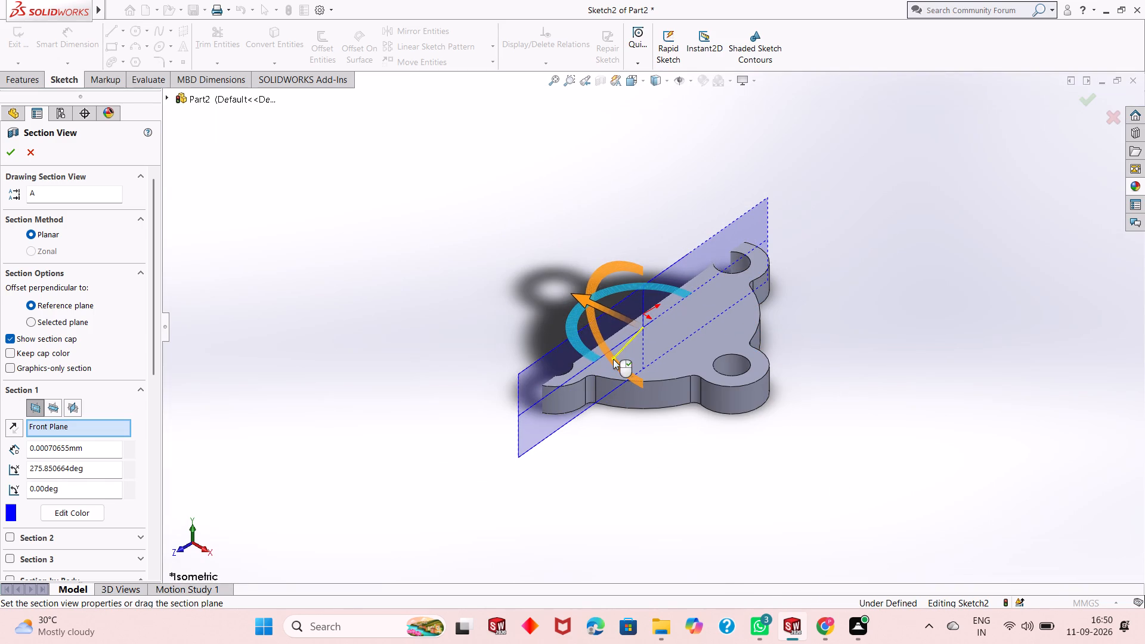
middle_drag(623, 408, 730, 447)
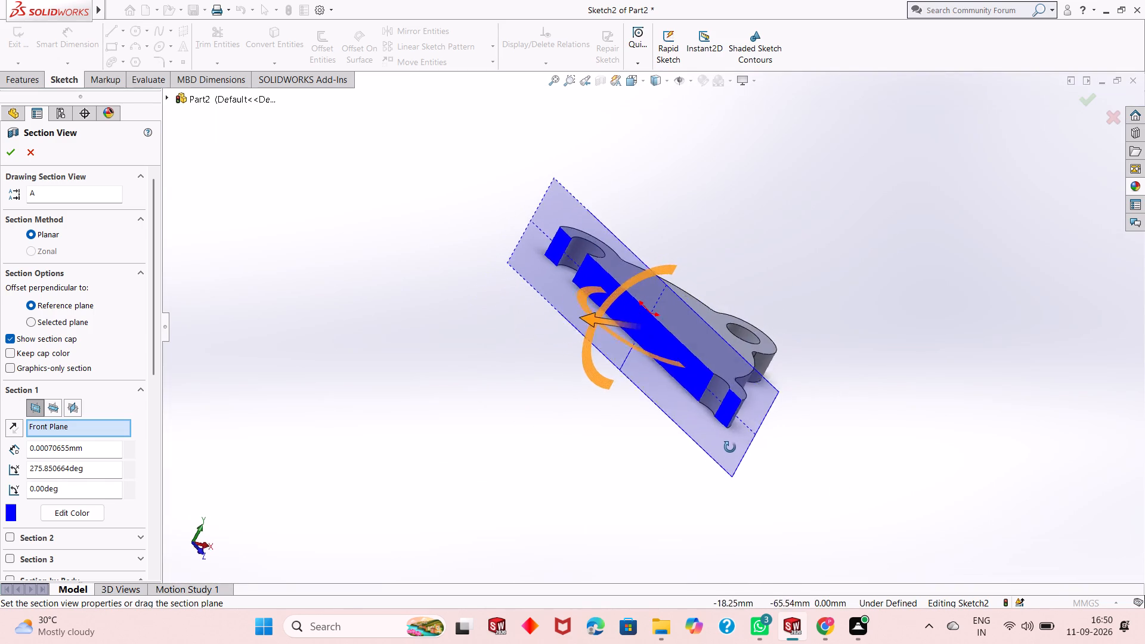
middle_drag(730, 447, 666, 473)
middle_drag(663, 420, 666, 482)
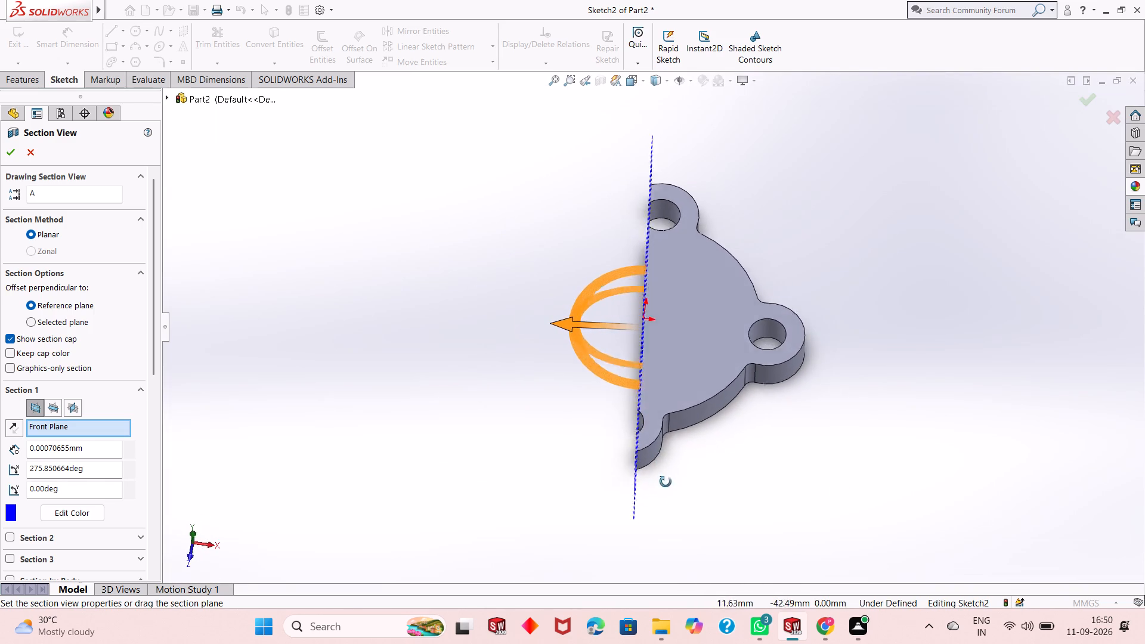
middle_drag(666, 482, 667, 537)
middle_drag(700, 495, 762, 382)
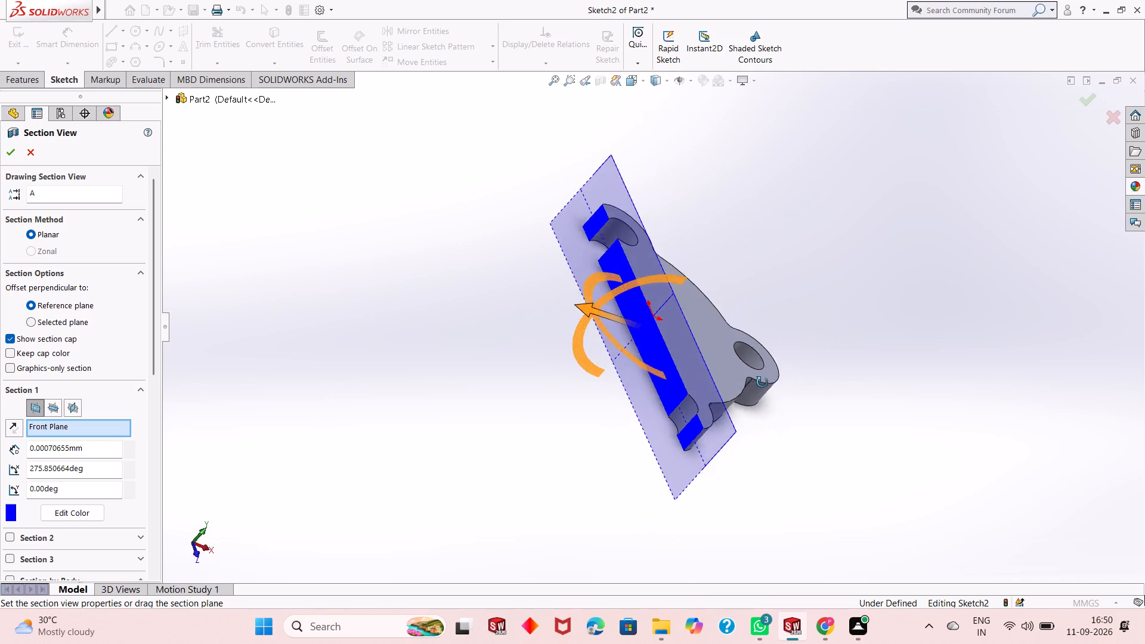
middle_drag(762, 382, 852, 246)
middle_drag(779, 315, 777, 318)
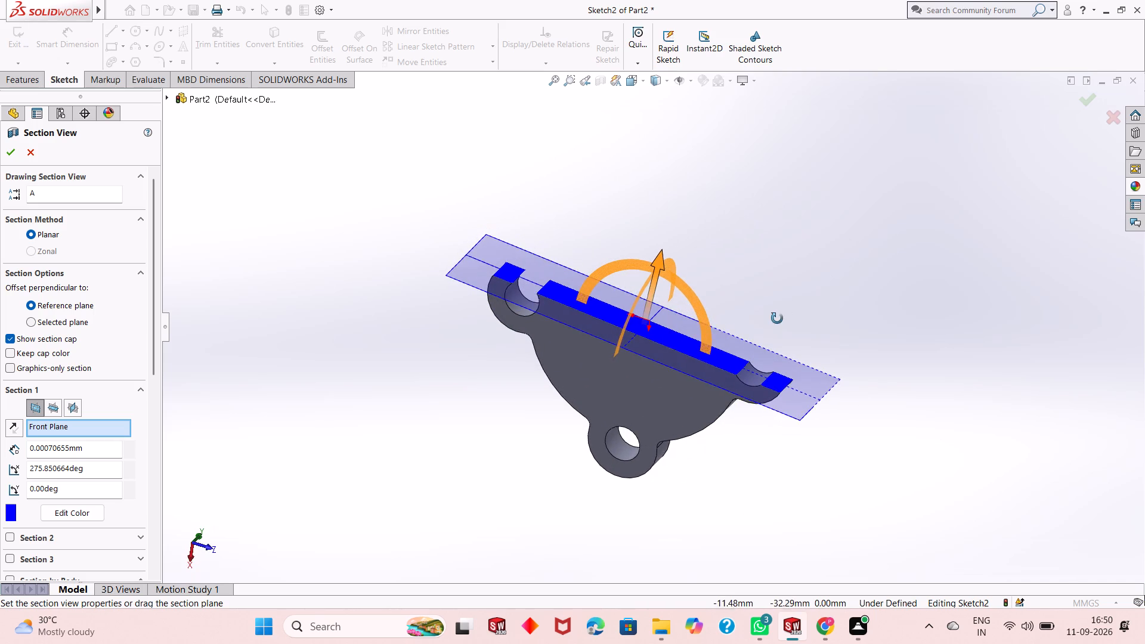
middle_drag(777, 318, 557, 398)
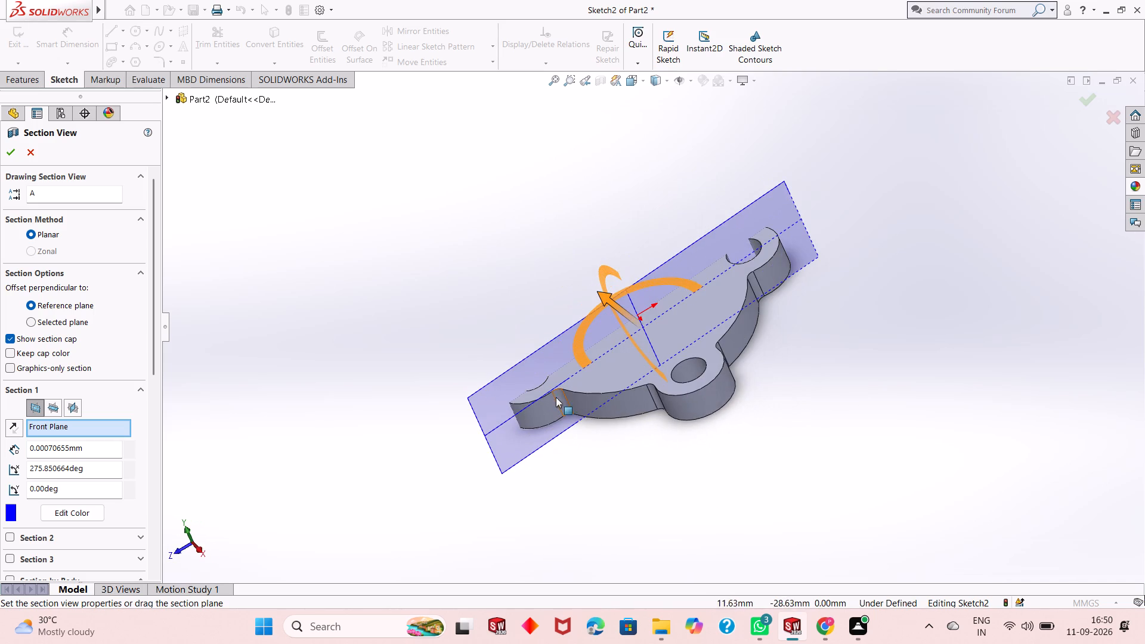
middle_drag(694, 405, 833, 296)
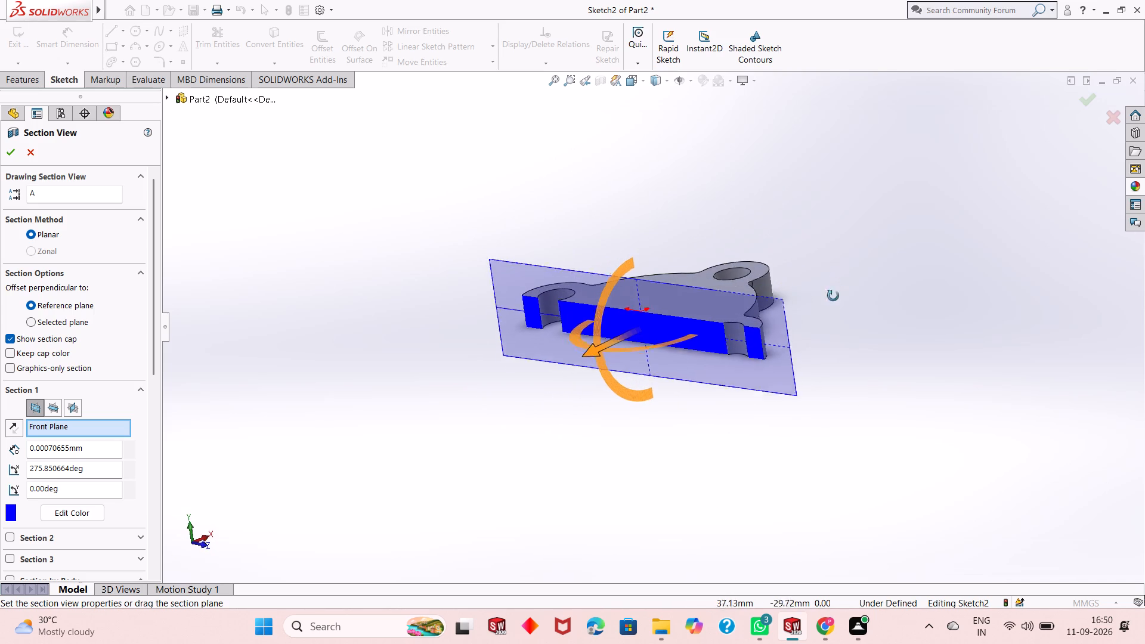
middle_drag(833, 296, 834, 292)
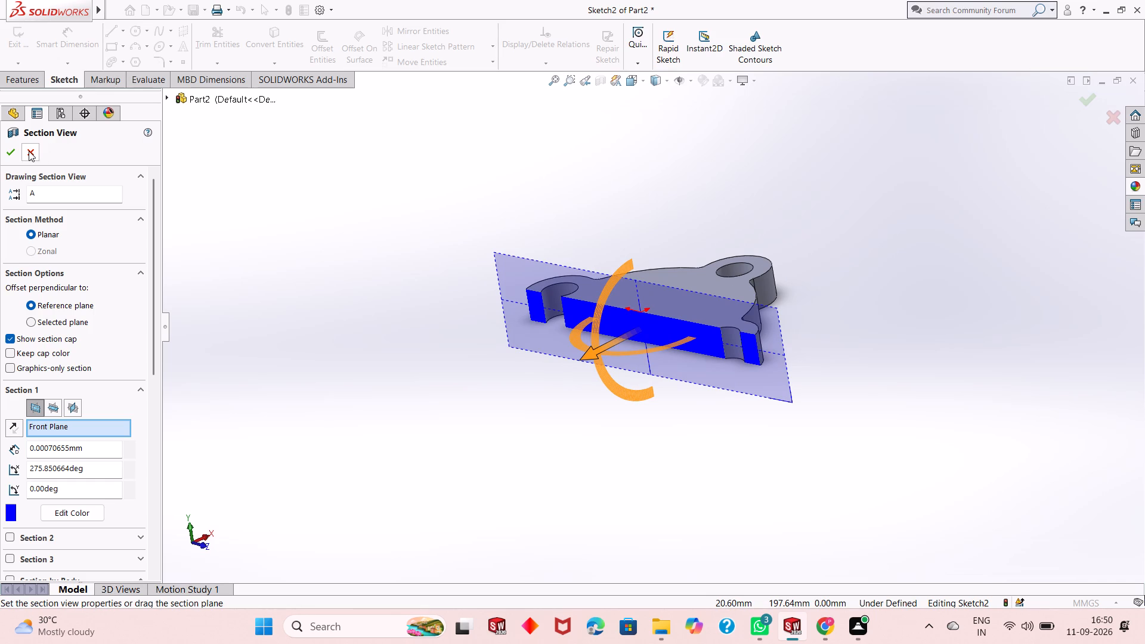
click(27, 153)
View the plate's upper face straight on and sketch a circle centred on the origin, well inside the plate's round outline.
click(645, 330)
click(685, 291)
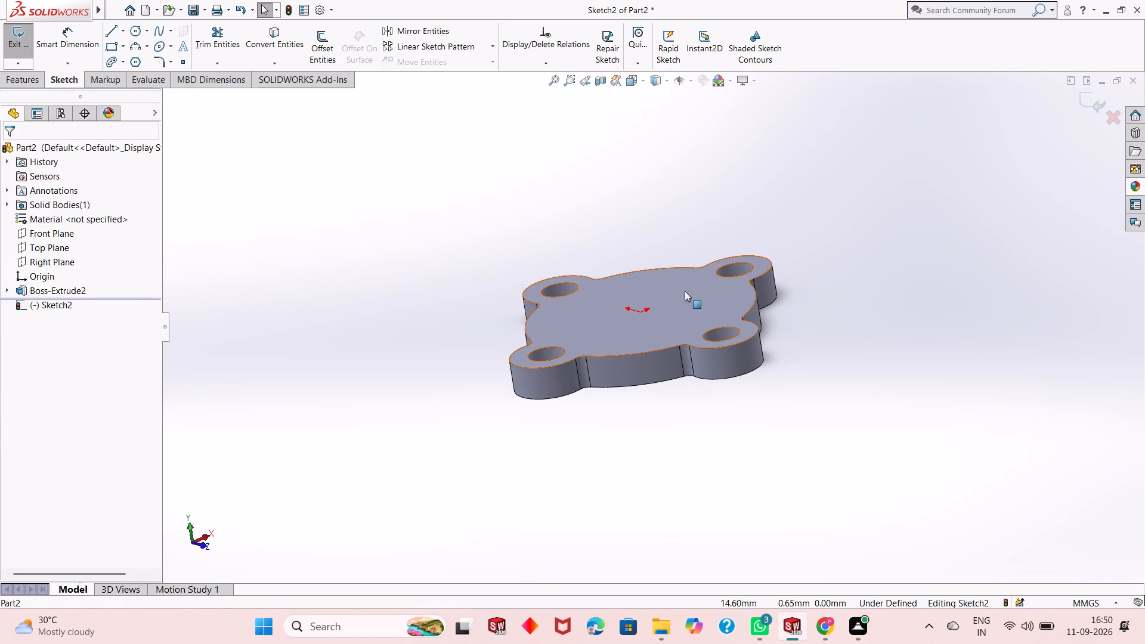
key(ctrl+8)
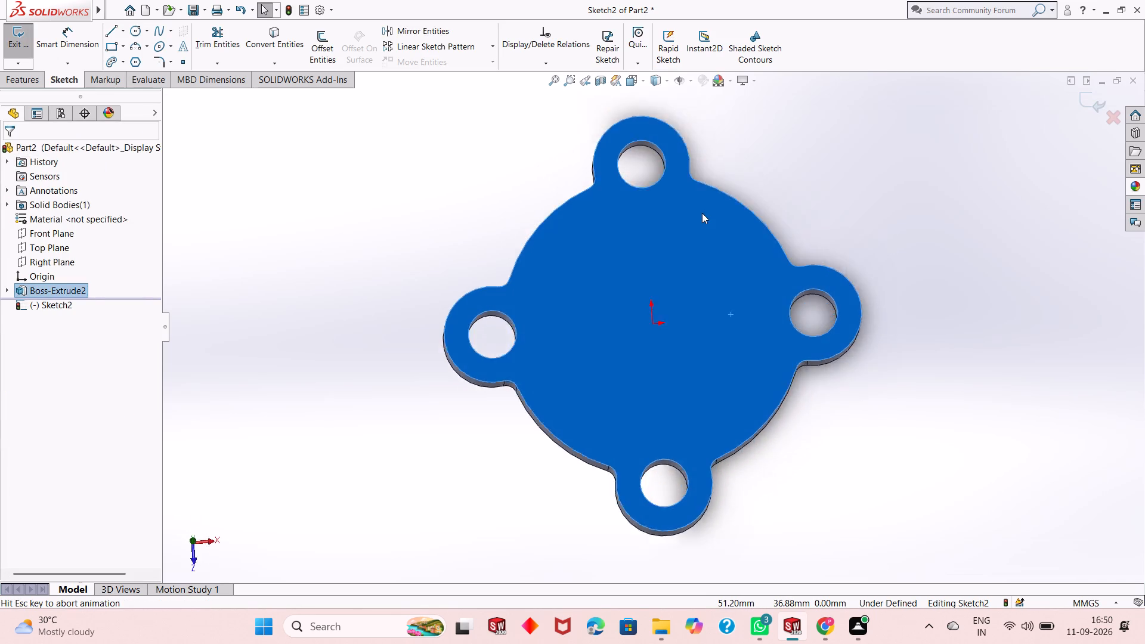
key(Escape)
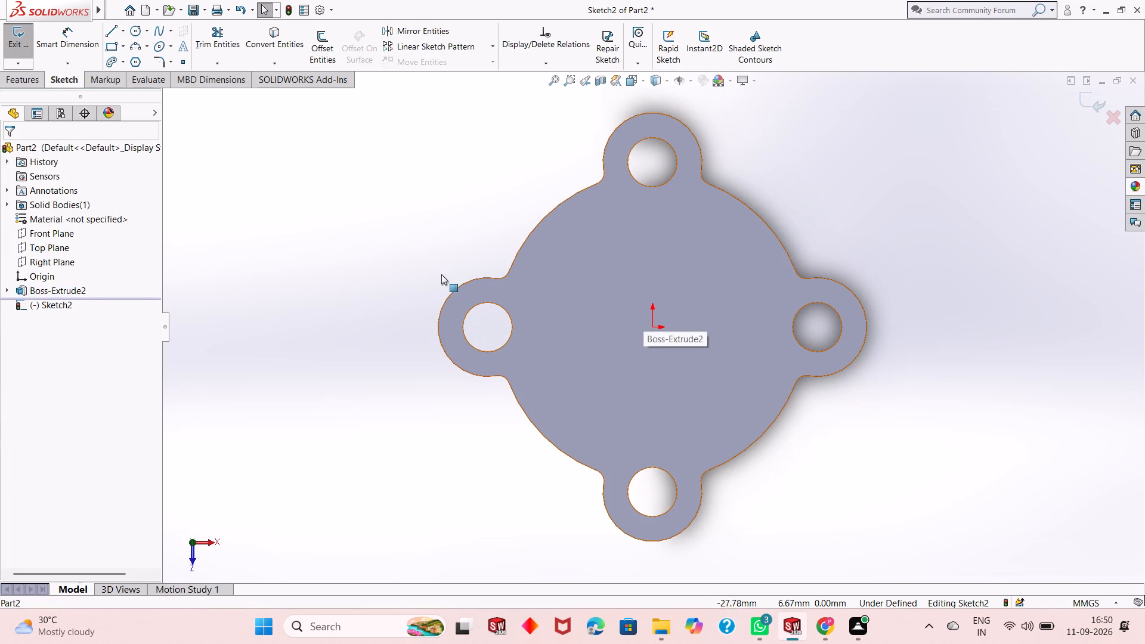
click(129, 31)
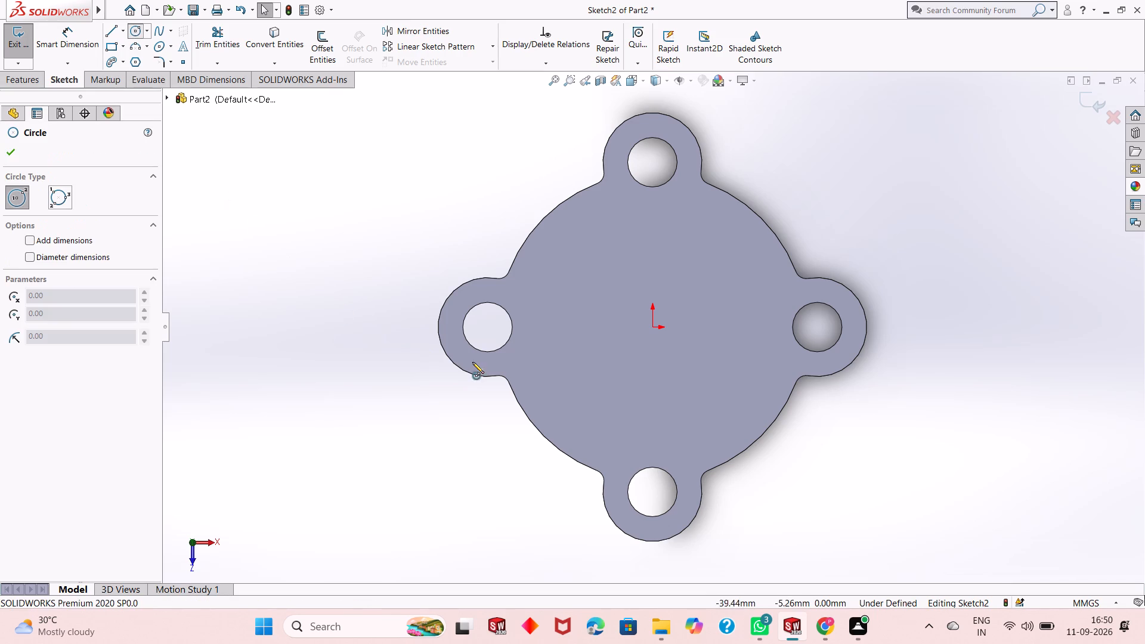
click(651, 329)
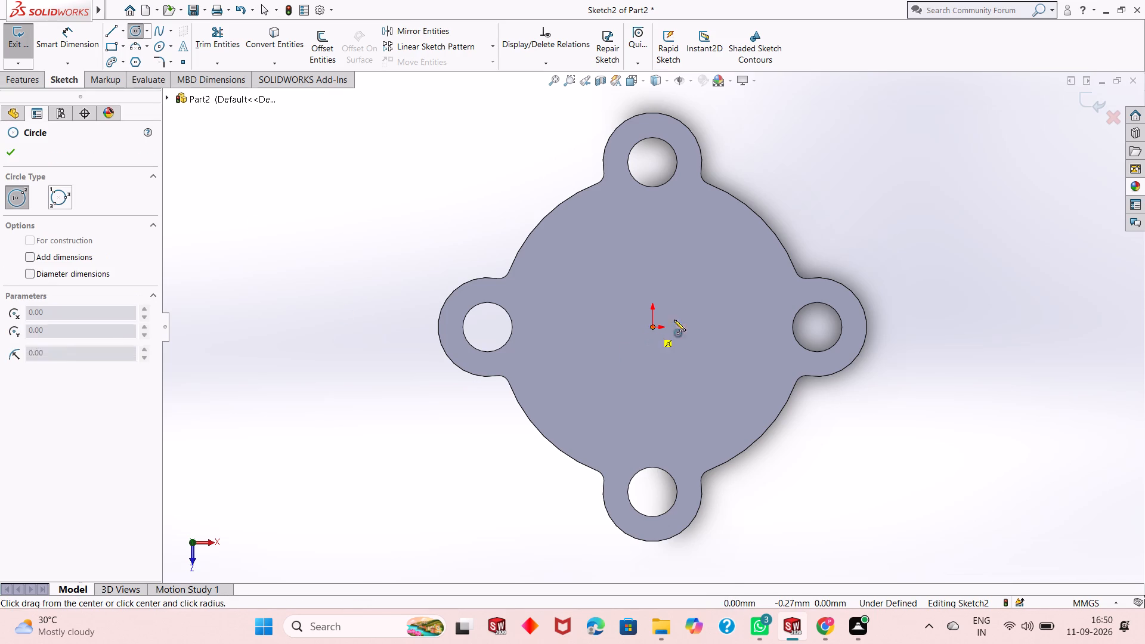
click(725, 270)
key(Escape)
key(Escape)
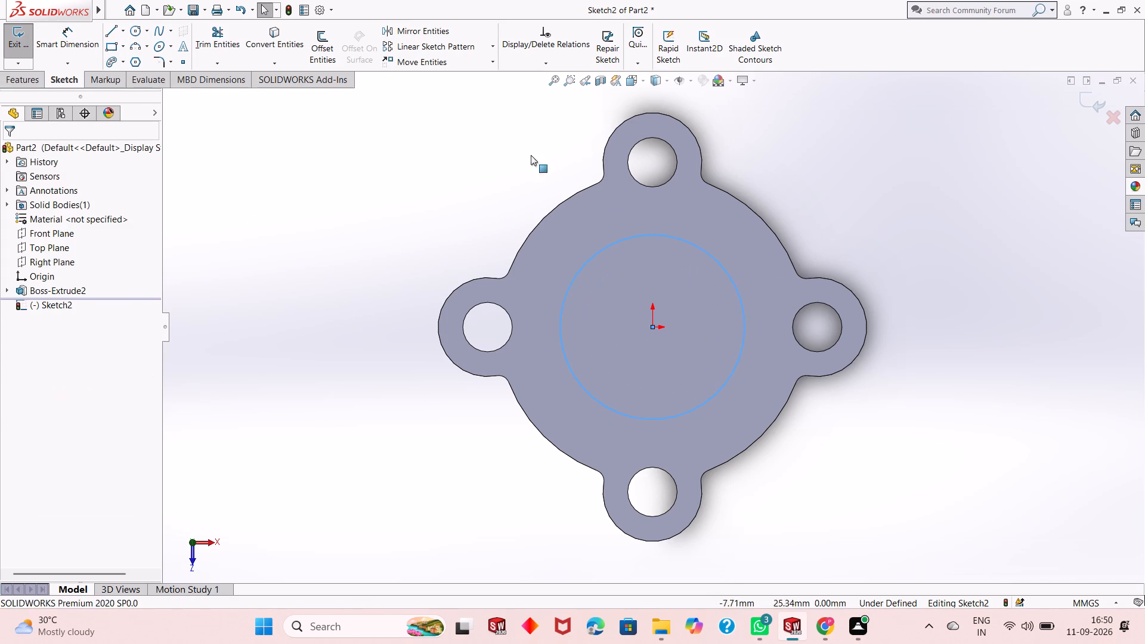
Dimension the diameter of the origin-centred circle on the plate's upper face as 40 mm.
click(84, 39)
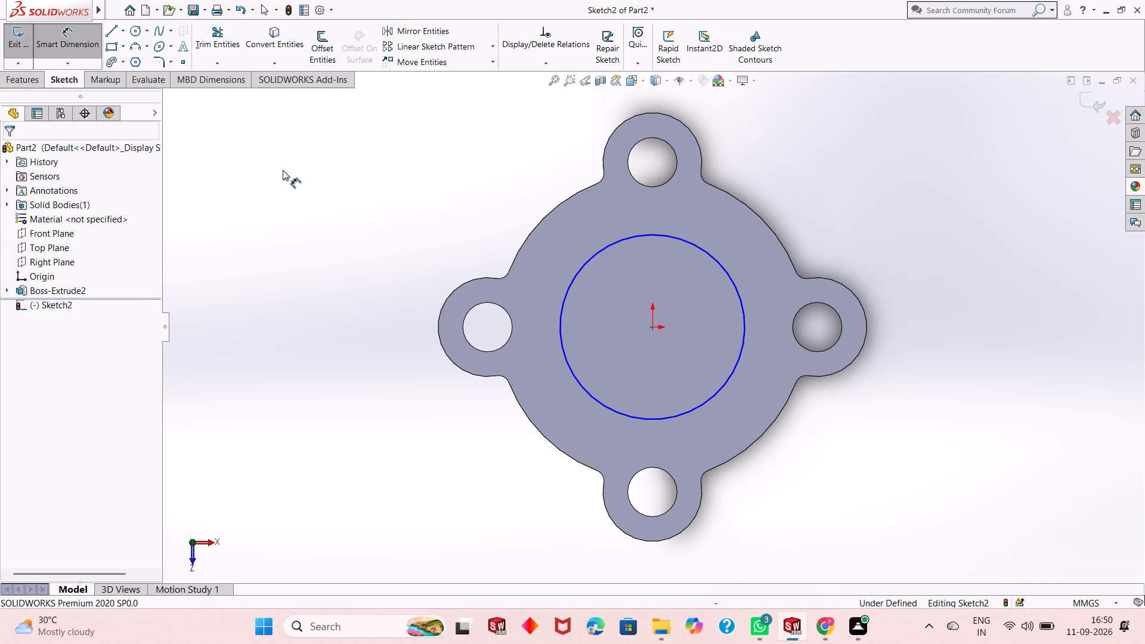
click(705, 248)
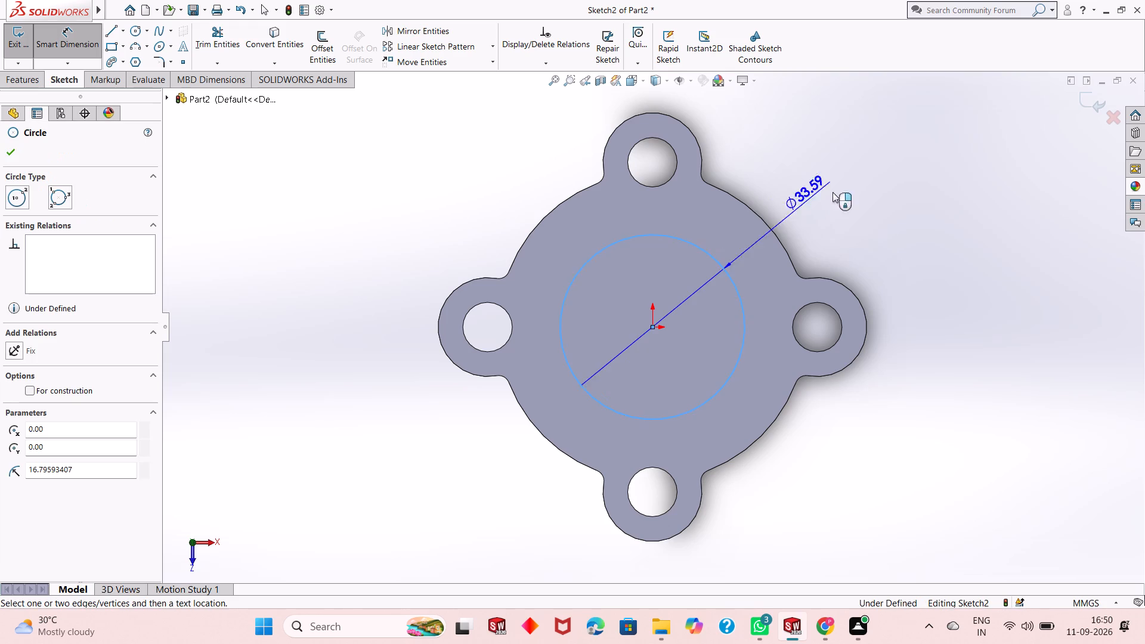
click(874, 169)
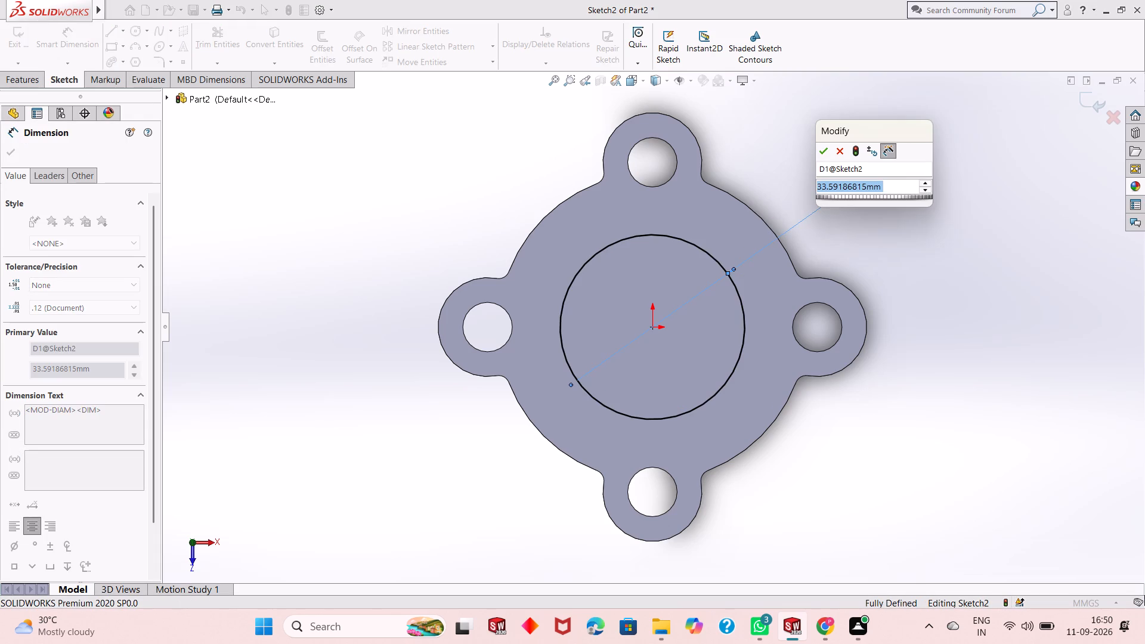
text(40)
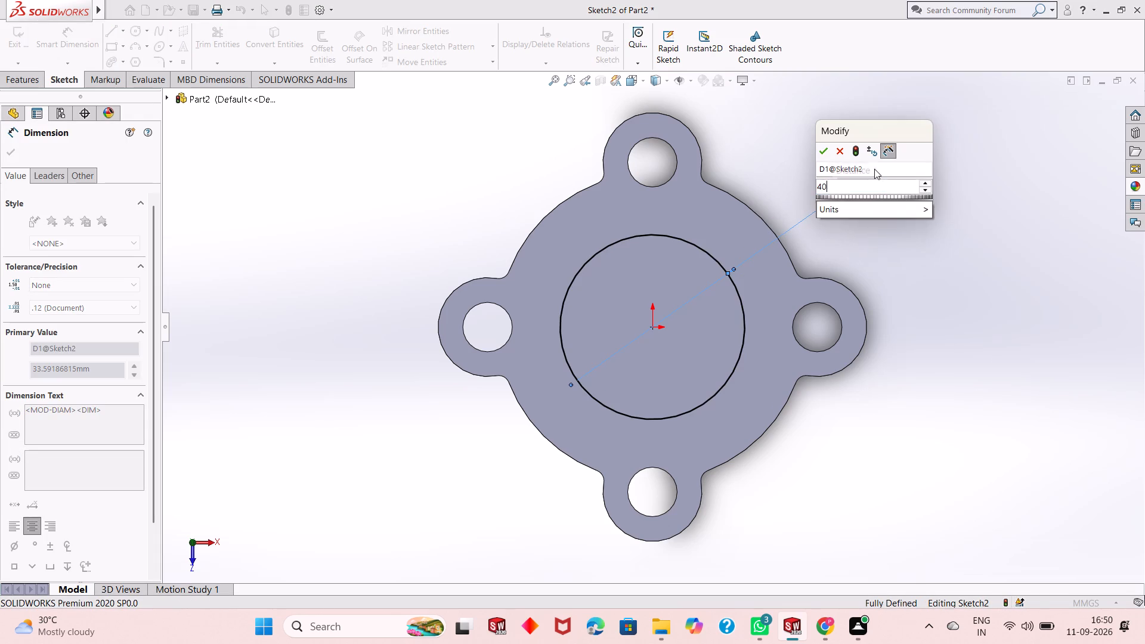
key(Return)
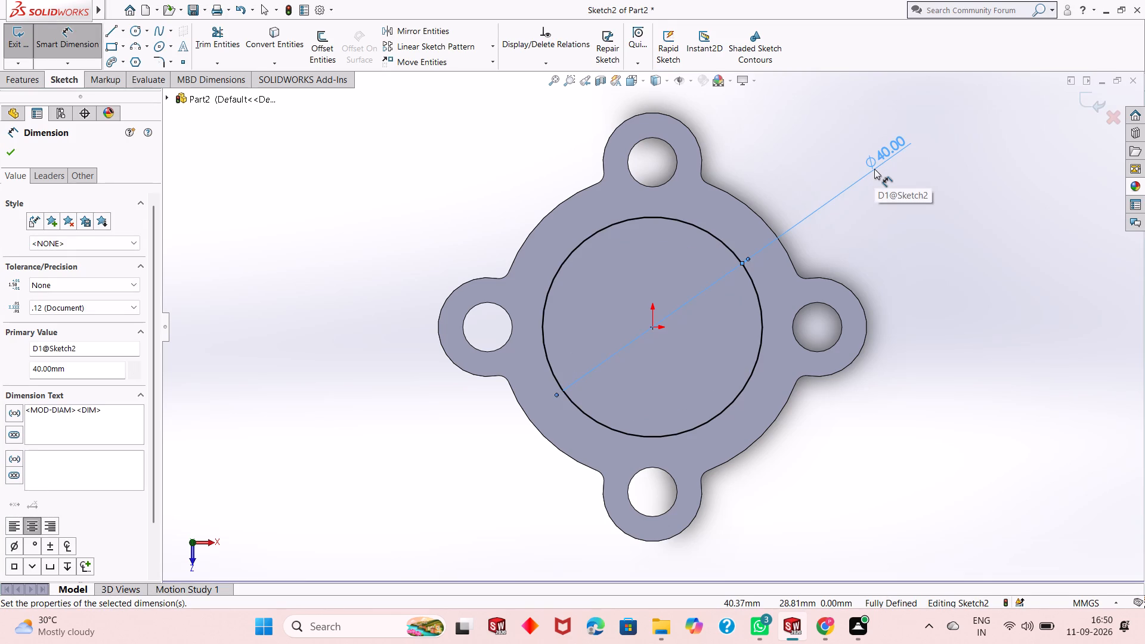
Set the central circle's diameter to 44 mm and close the sketch.
double_click(874, 169)
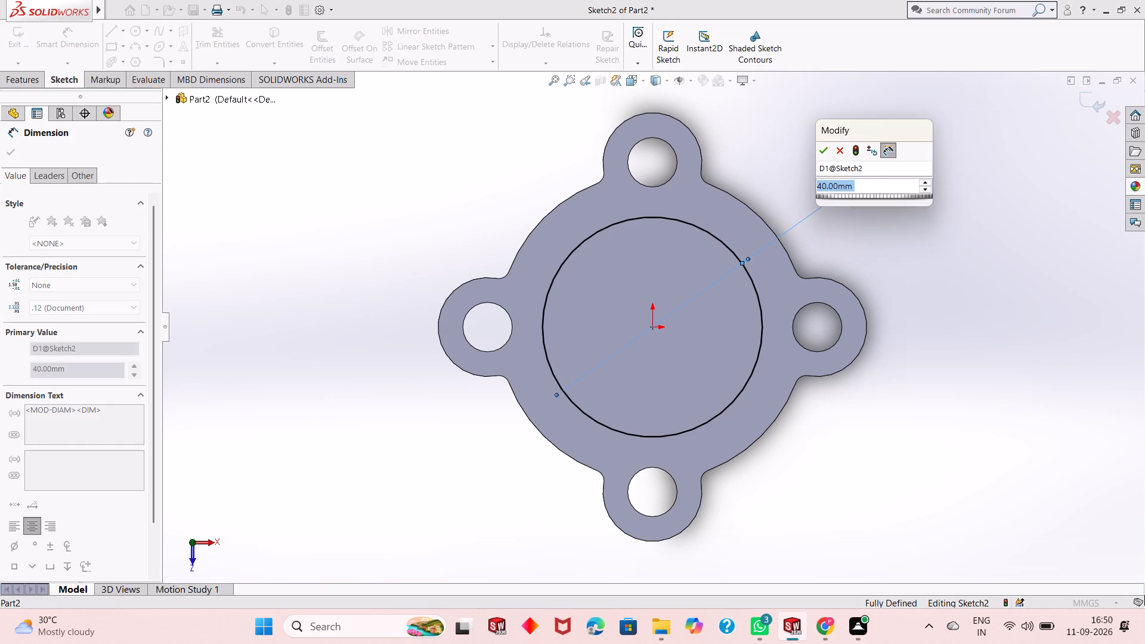
key(4)
key(4)
key(Return)
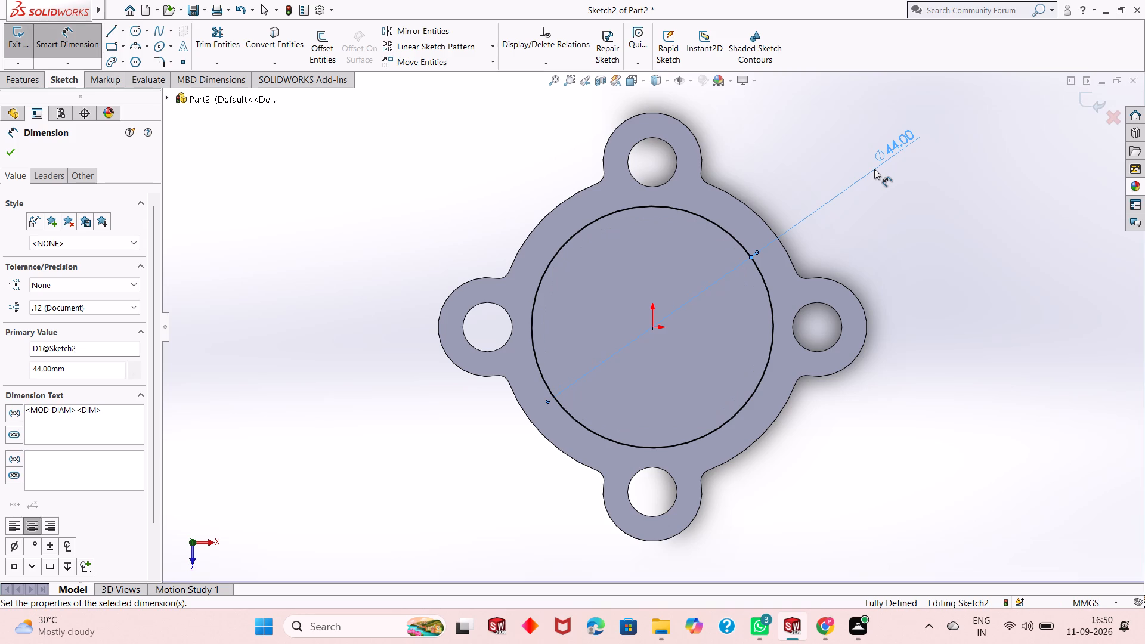
click(892, 241)
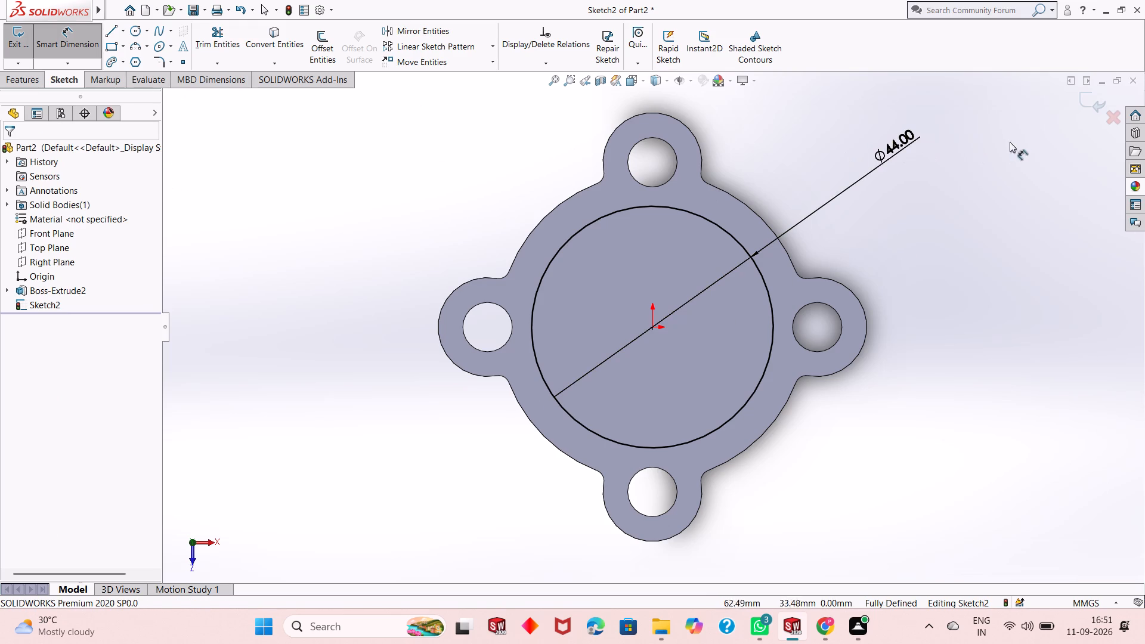
click(1098, 105)
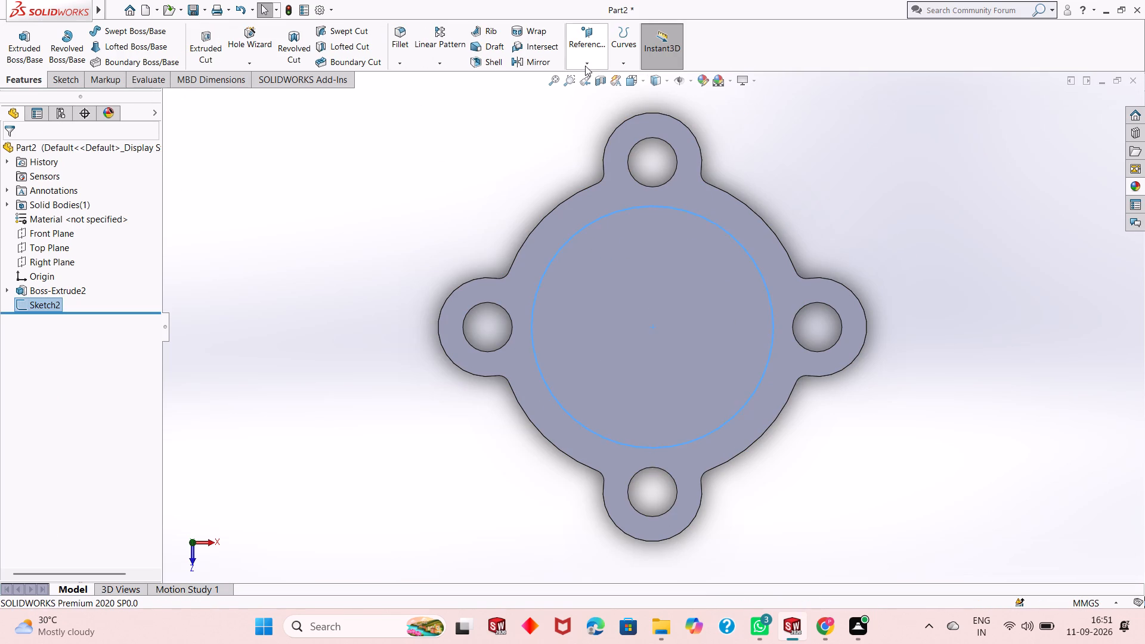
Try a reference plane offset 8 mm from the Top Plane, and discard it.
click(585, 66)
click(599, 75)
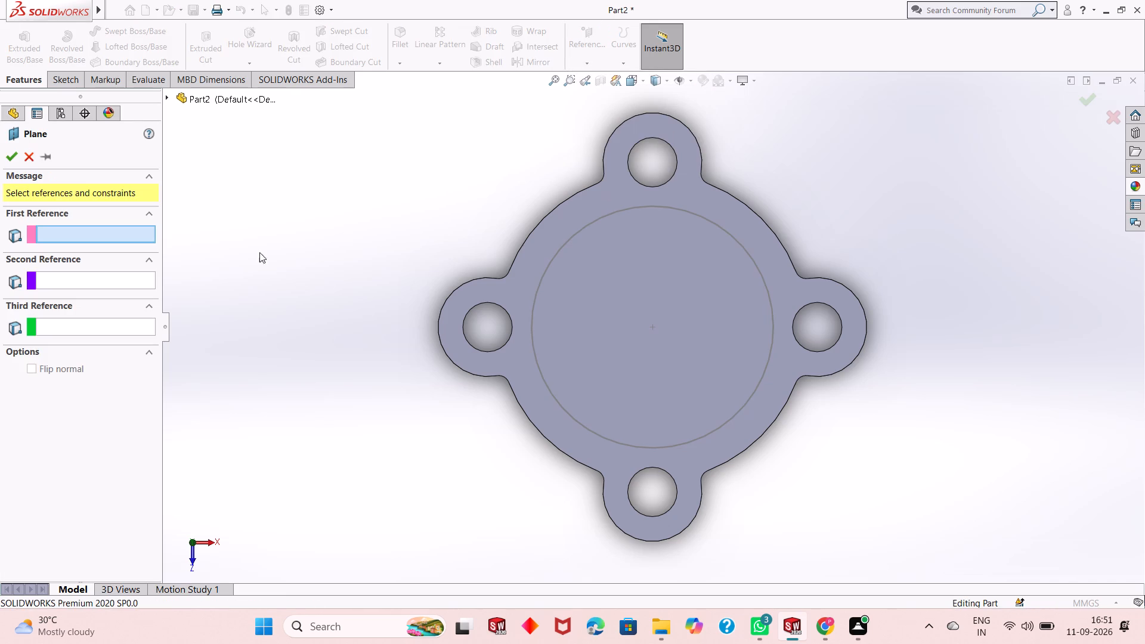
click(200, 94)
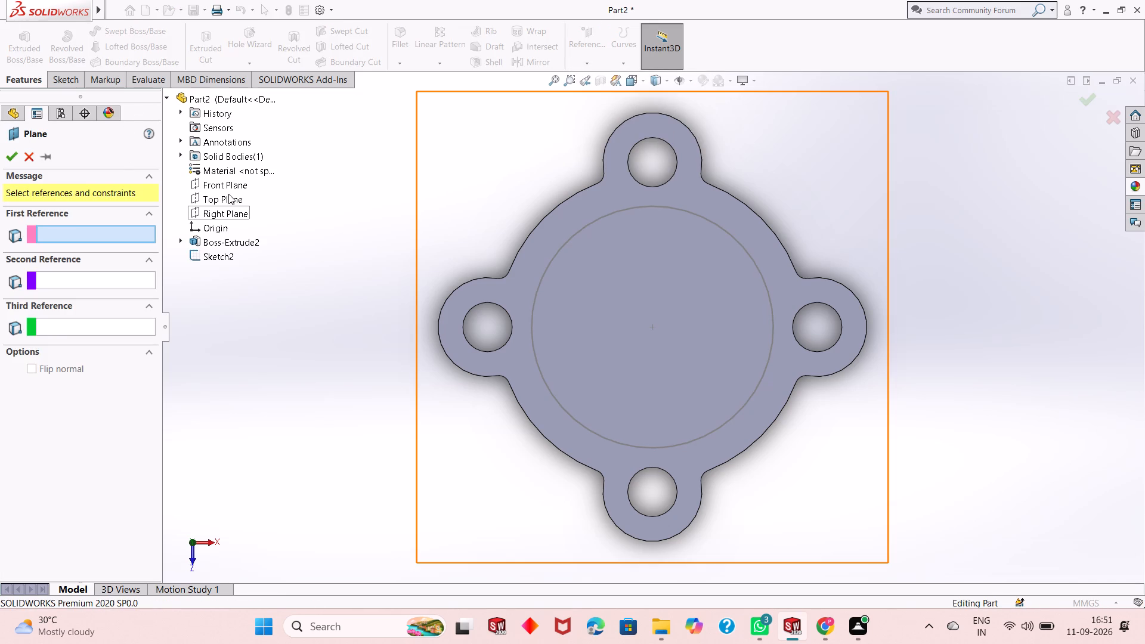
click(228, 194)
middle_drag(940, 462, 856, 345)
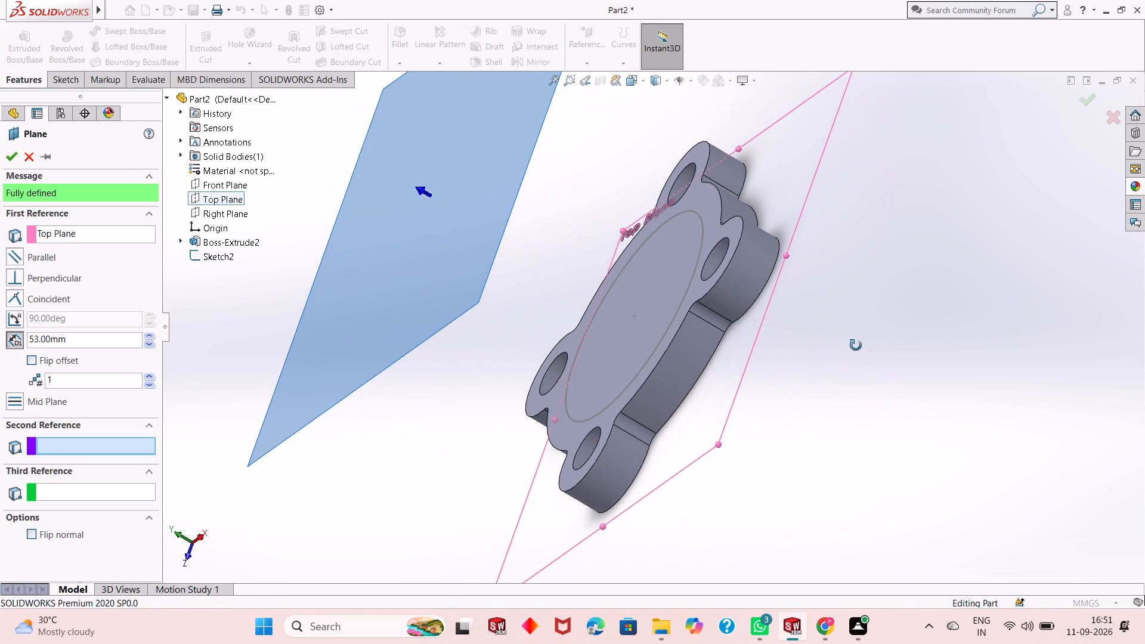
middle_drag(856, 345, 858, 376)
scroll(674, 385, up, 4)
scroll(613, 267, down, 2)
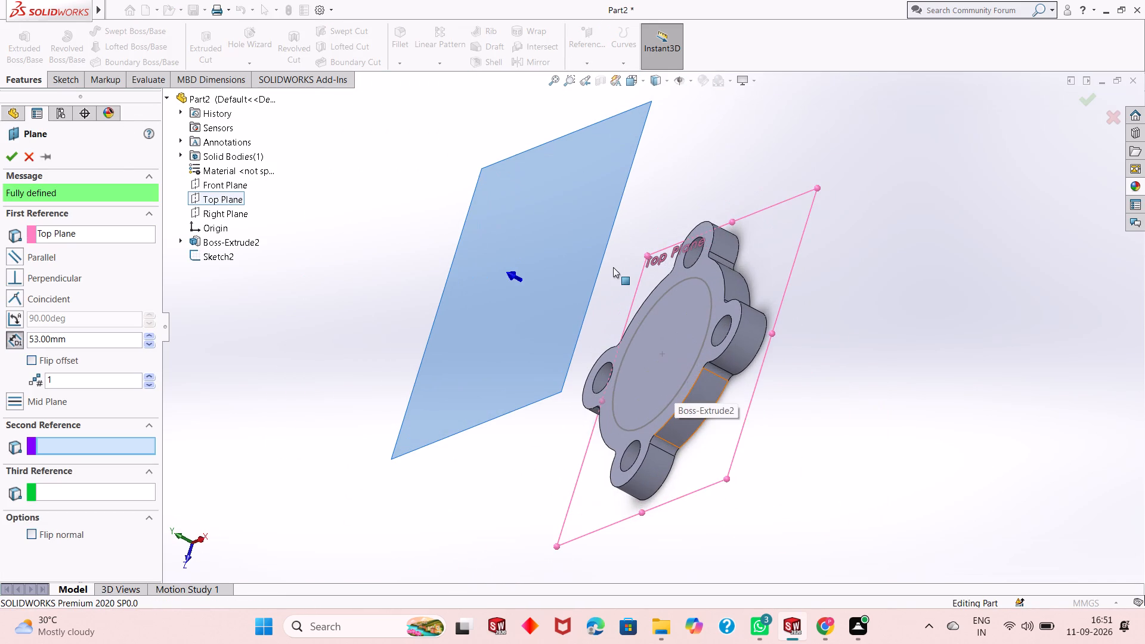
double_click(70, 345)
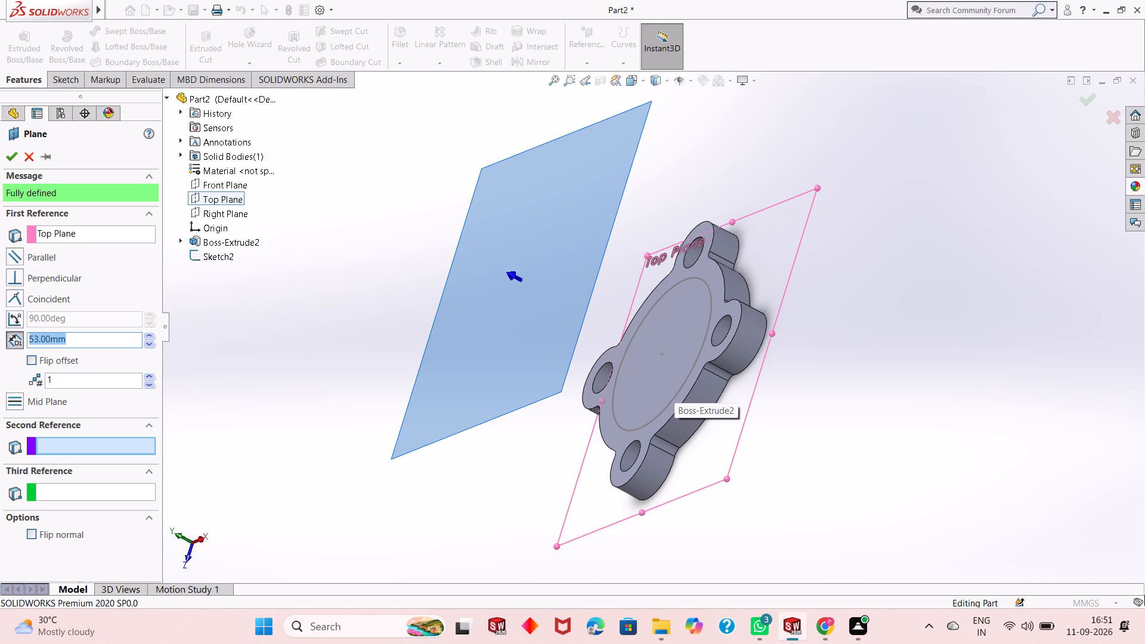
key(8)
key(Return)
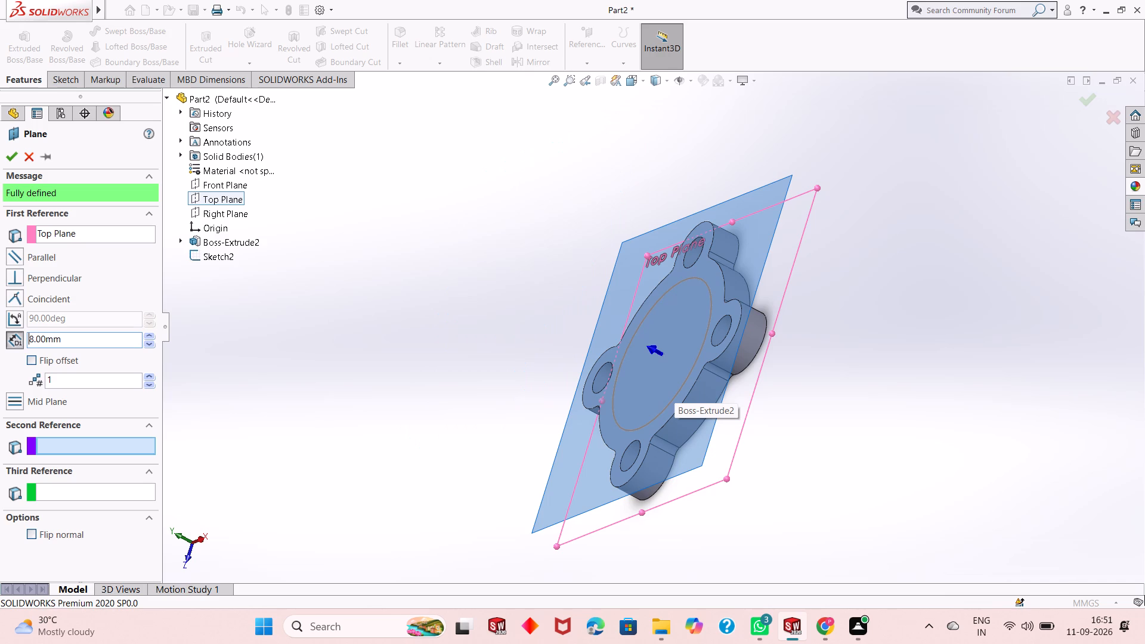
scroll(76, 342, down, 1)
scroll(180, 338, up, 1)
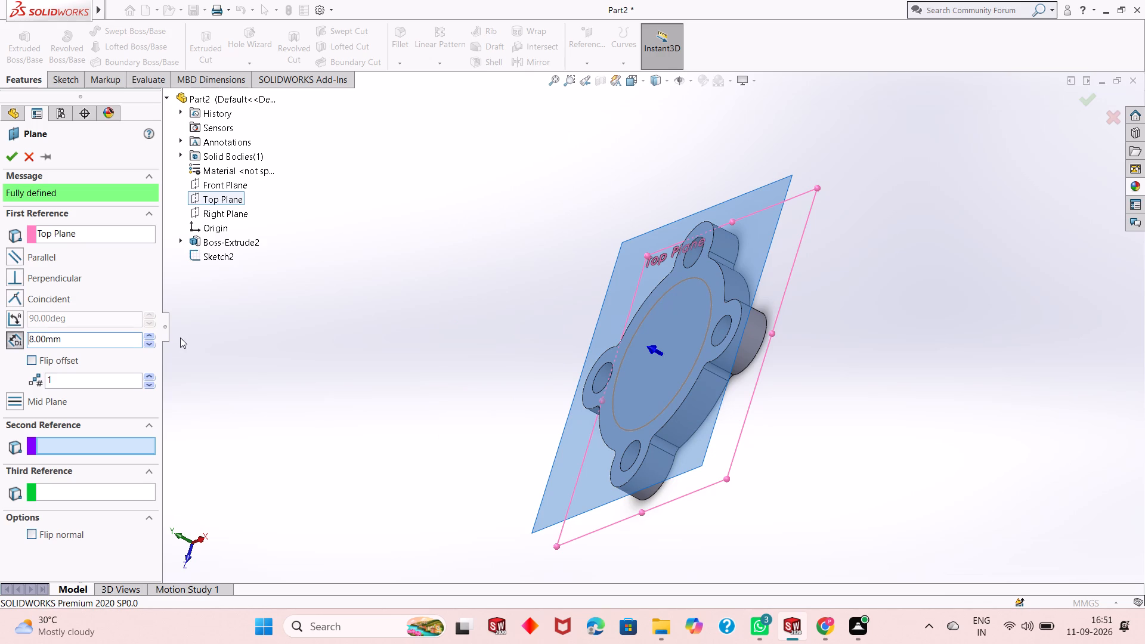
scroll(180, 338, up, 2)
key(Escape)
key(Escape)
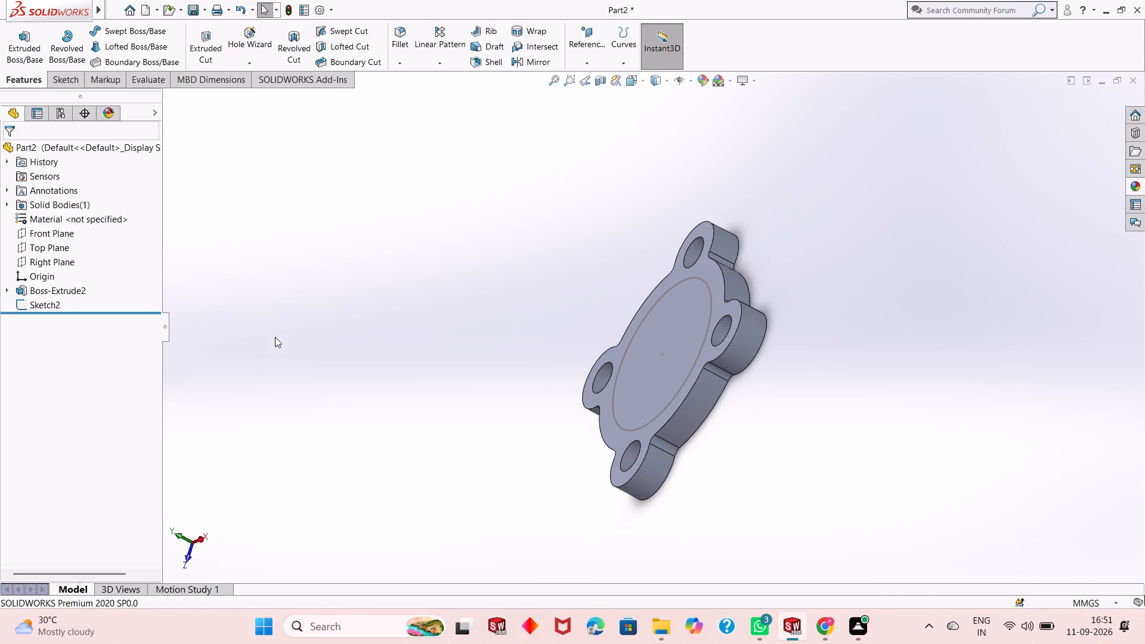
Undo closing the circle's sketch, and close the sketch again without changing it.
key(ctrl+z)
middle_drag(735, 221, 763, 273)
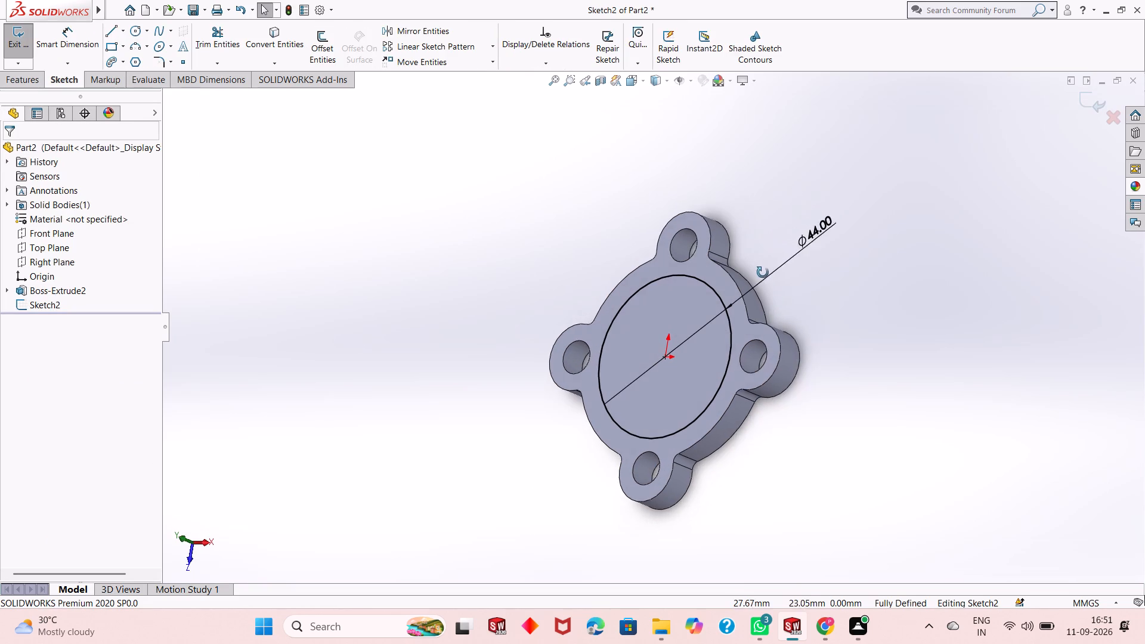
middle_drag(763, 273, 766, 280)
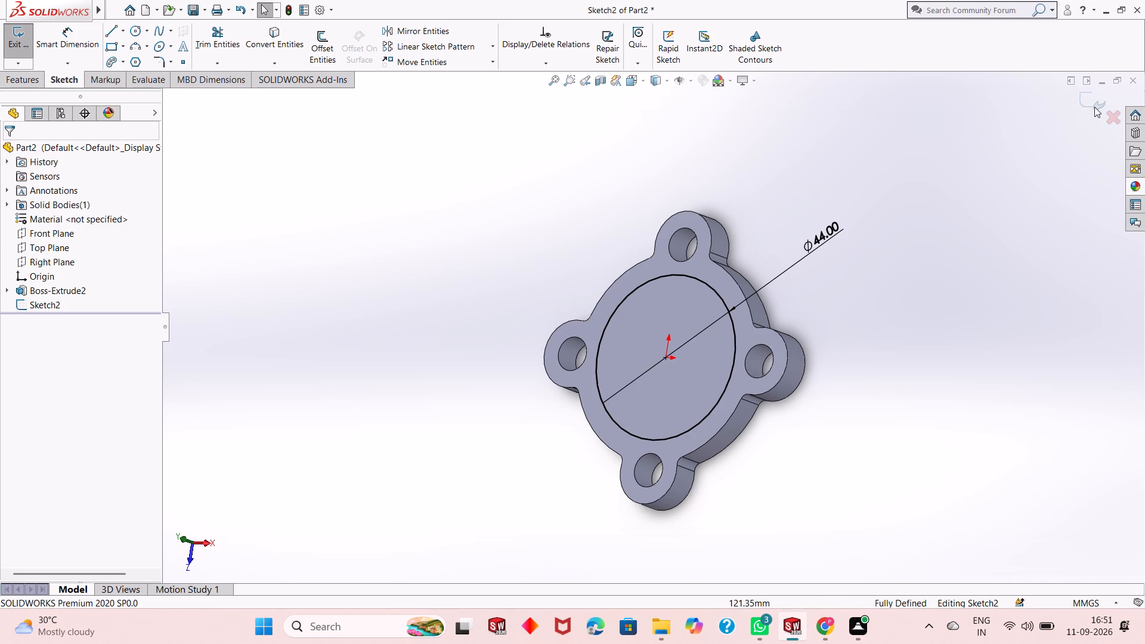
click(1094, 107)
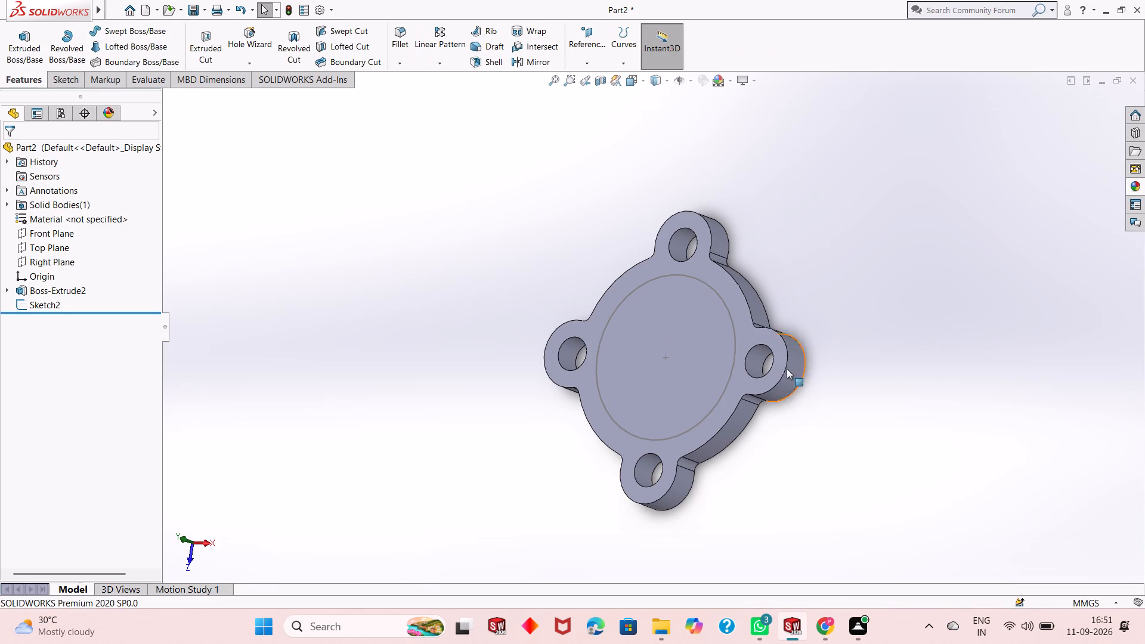
Examine the plate and the central circle sketched on its upper face from several angles and distances.
scroll(676, 366, down, 1)
scroll(676, 365, up, 1)
scroll(717, 321, down, 1)
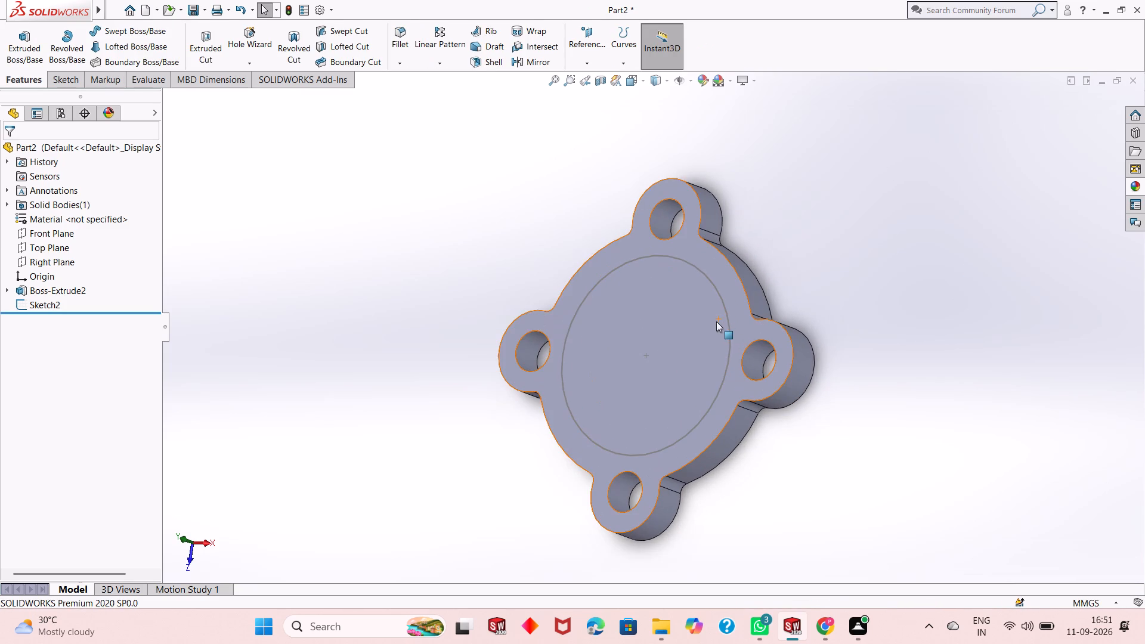
scroll(700, 318, down, 1)
scroll(666, 366, up, 1)
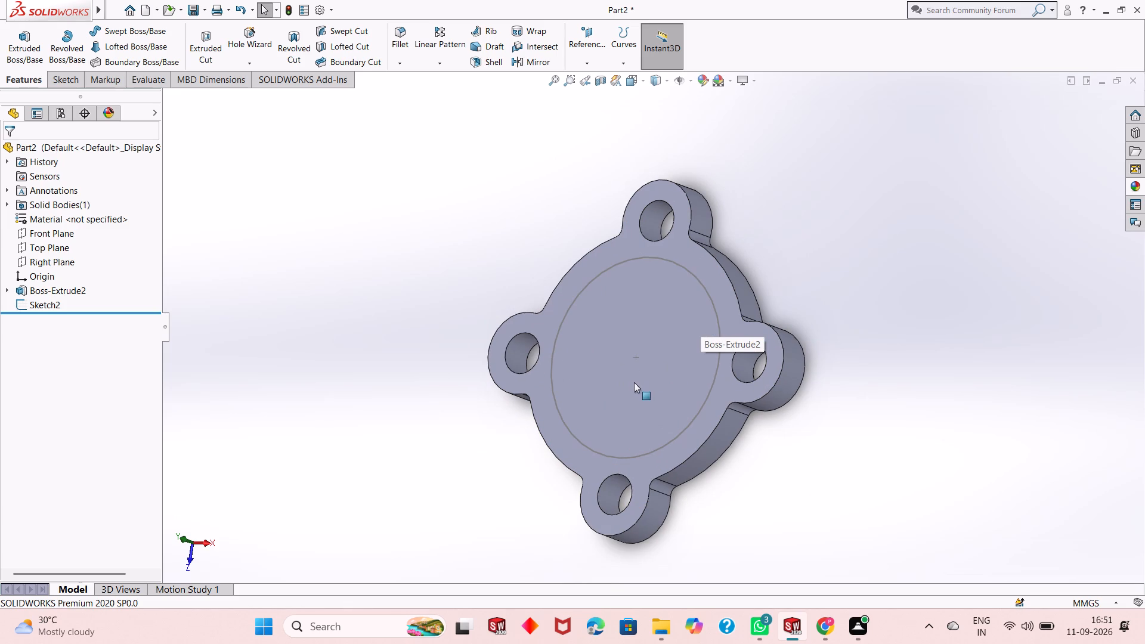
scroll(659, 366, down, 1)
scroll(655, 382, up, 1)
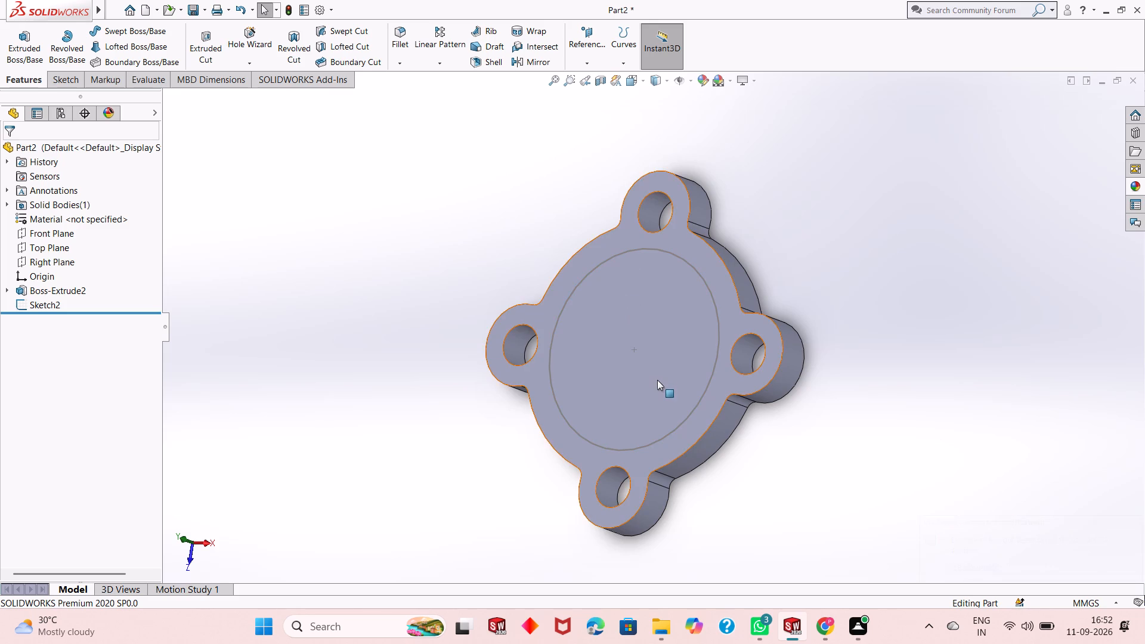
scroll(657, 380, down, 2)
scroll(644, 333, up, 2)
middle_drag(636, 306, 639, 306)
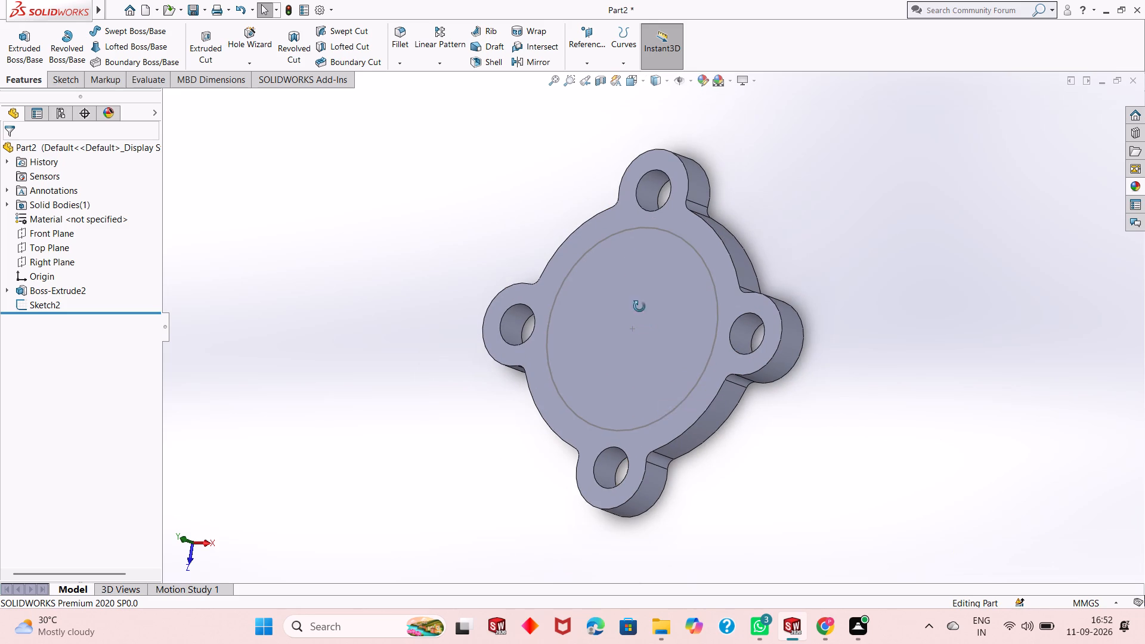
middle_drag(639, 306, 674, 317)
middle_drag(682, 271, 672, 294)
scroll(658, 336, down, 2)
scroll(658, 338, up, 1)
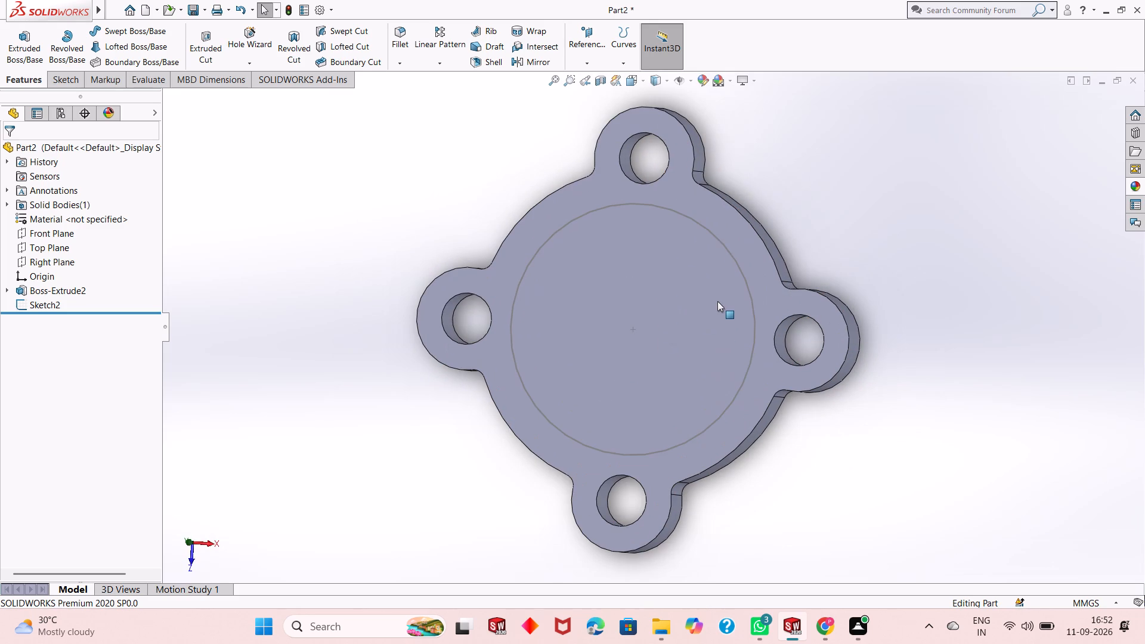
middle_drag(717, 301, 685, 320)
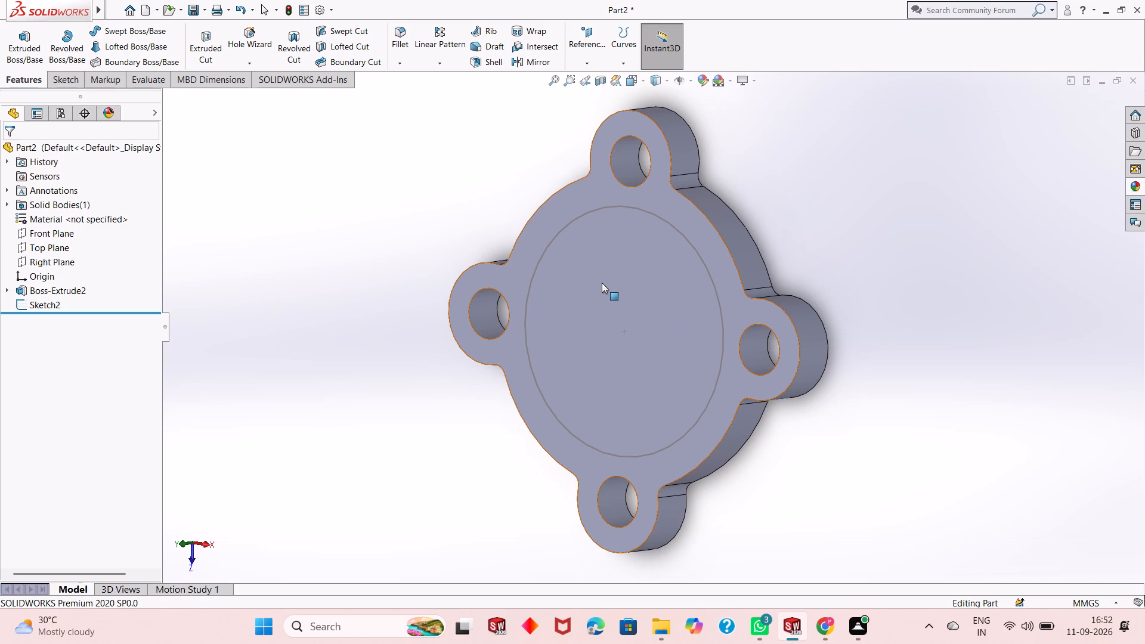
scroll(602, 283, down, 1)
scroll(602, 283, up, 2)
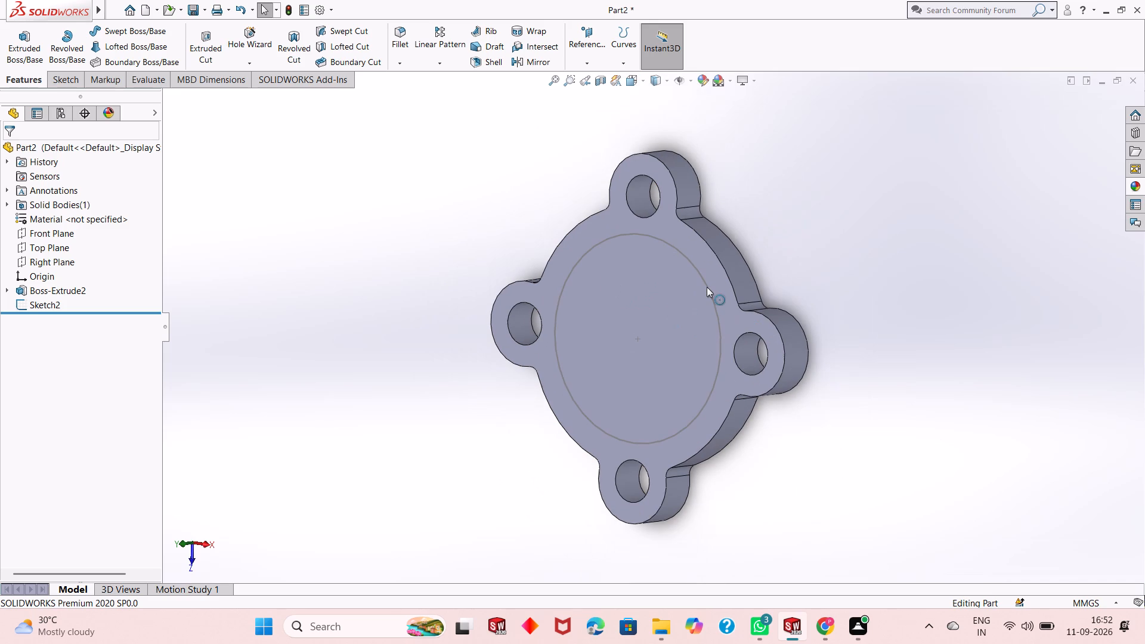
middle_drag(673, 327, 722, 303)
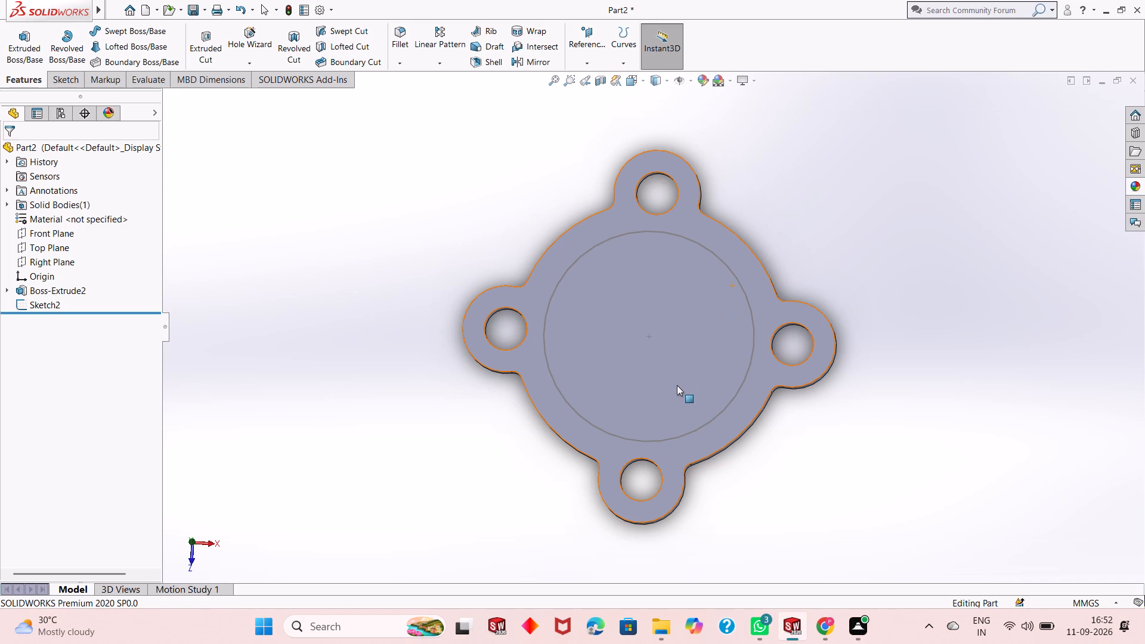
scroll(648, 383, down, 1)
scroll(648, 383, up, 2)
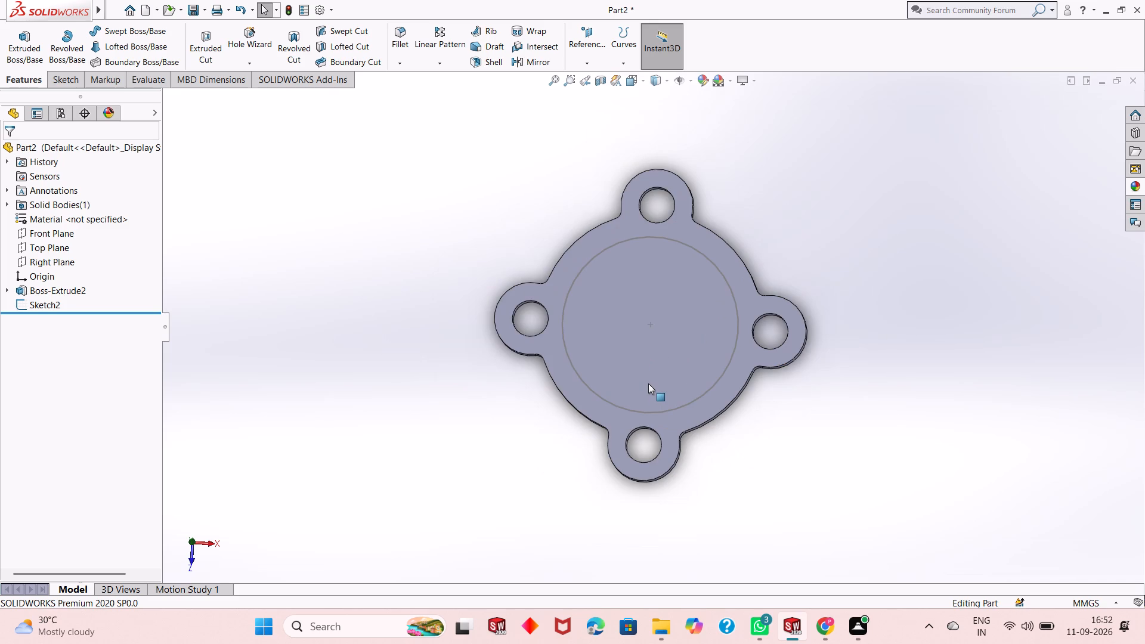
scroll(648, 383, down, 1)
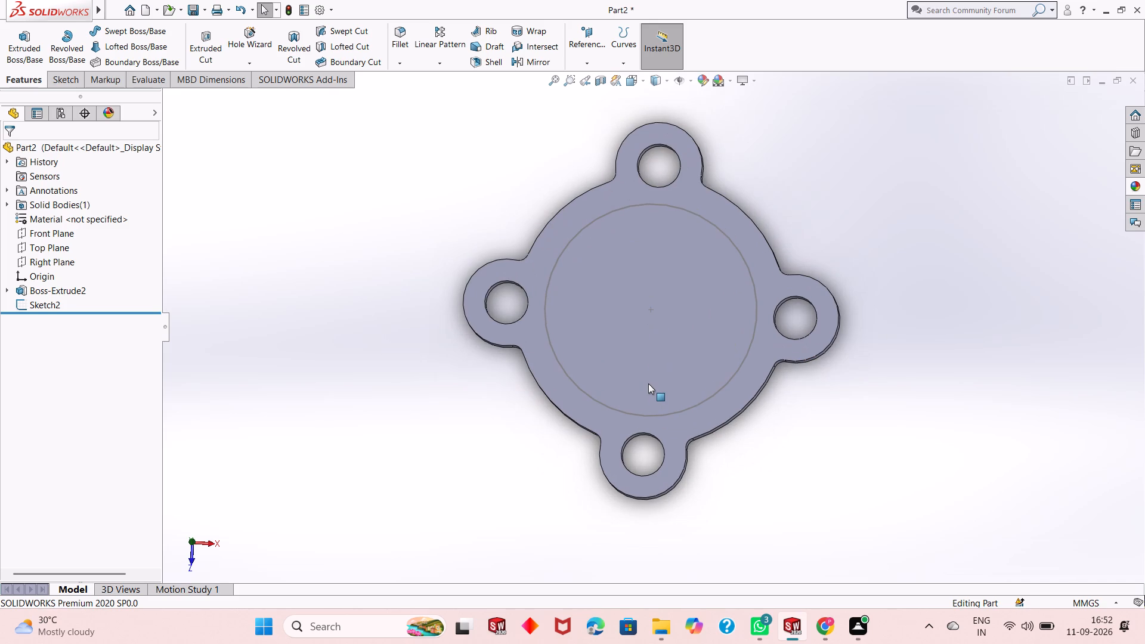
key(Escape)
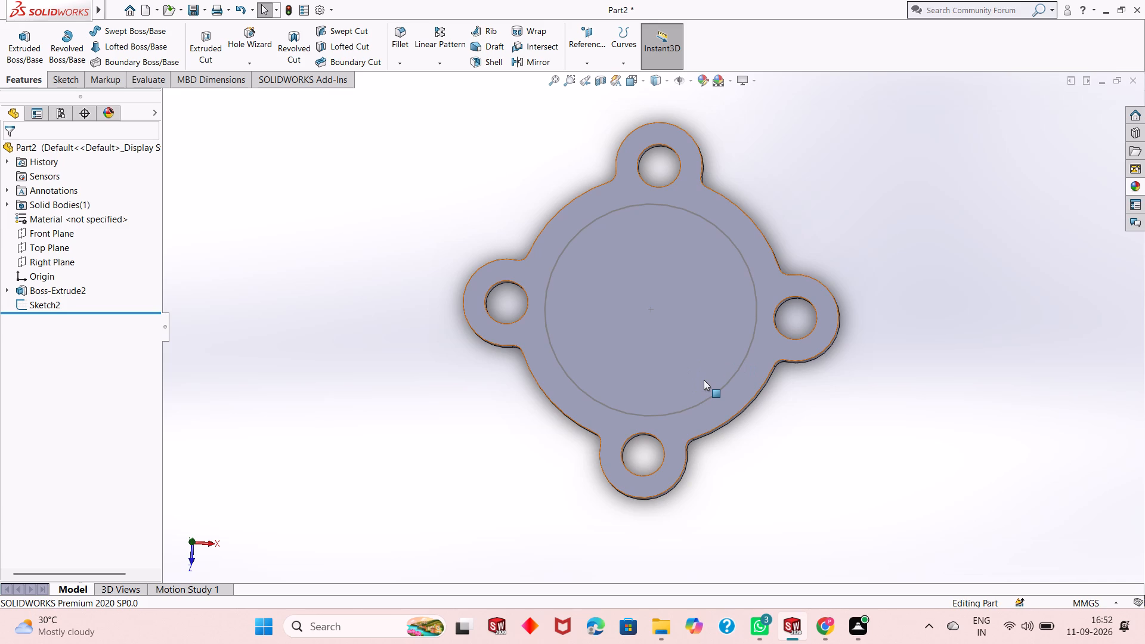
scroll(704, 380, up, 1)
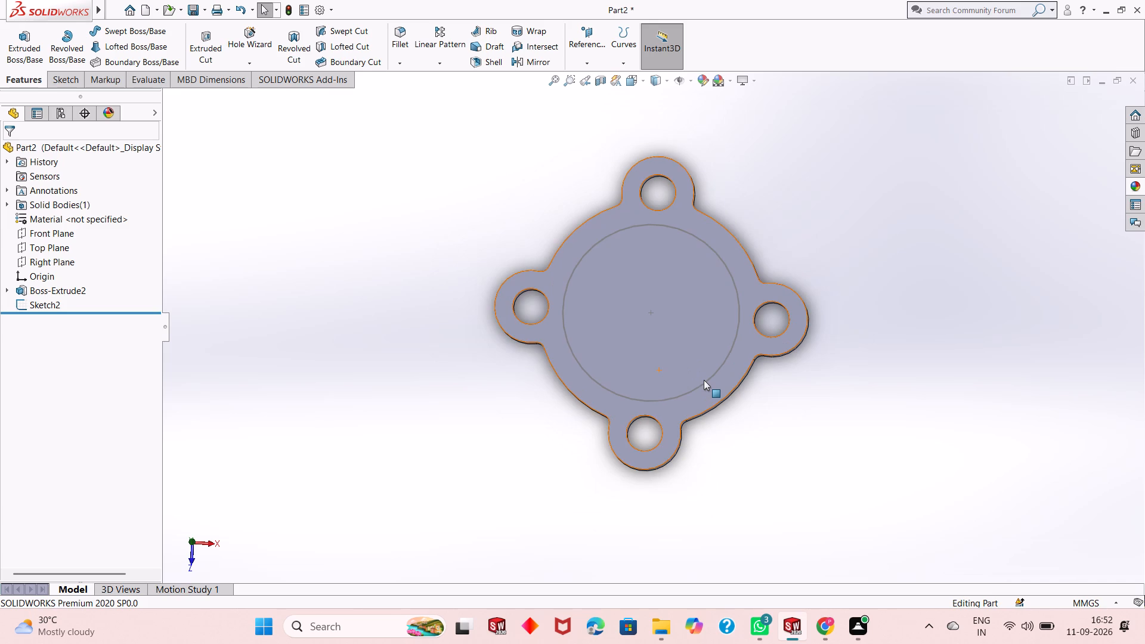
scroll(704, 380, up, 1)
scroll(704, 380, down, 1)
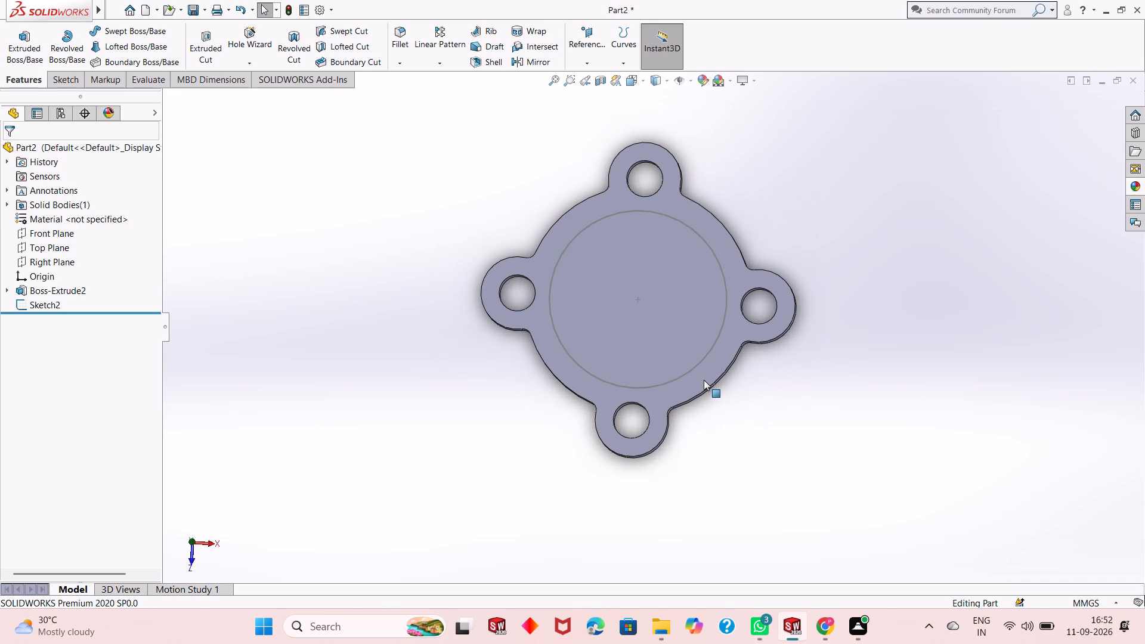
Begin an offset reference plane using the Top Plane as its first reference.
scroll(704, 380, down, 1)
scroll(704, 380, up, 2)
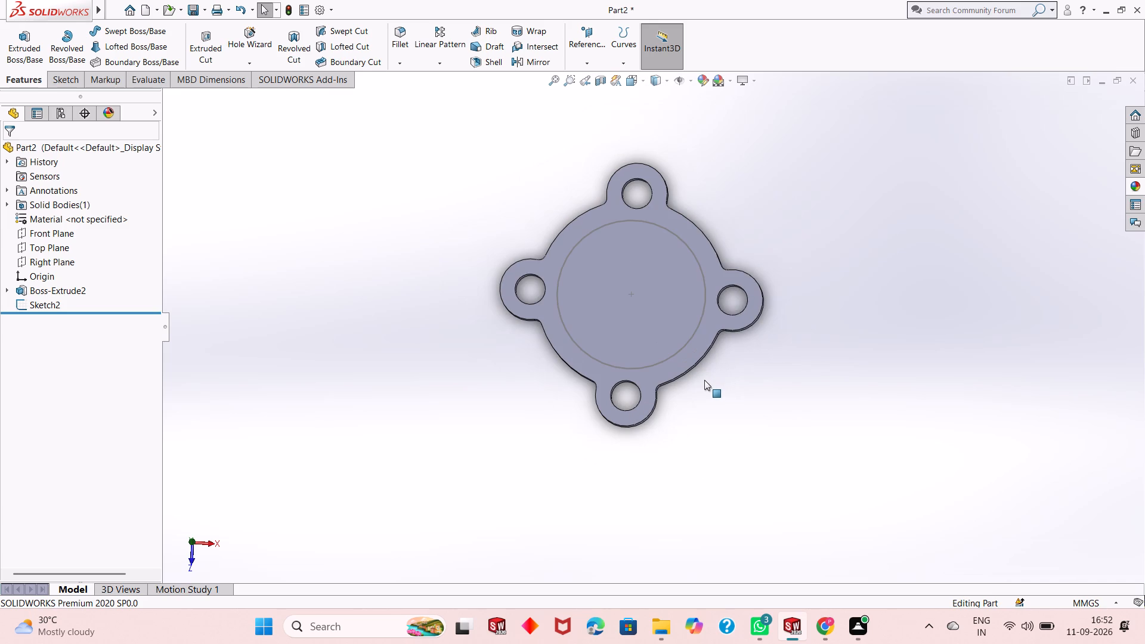
key(Escape)
key(Escape)
click(577, 60)
click(597, 79)
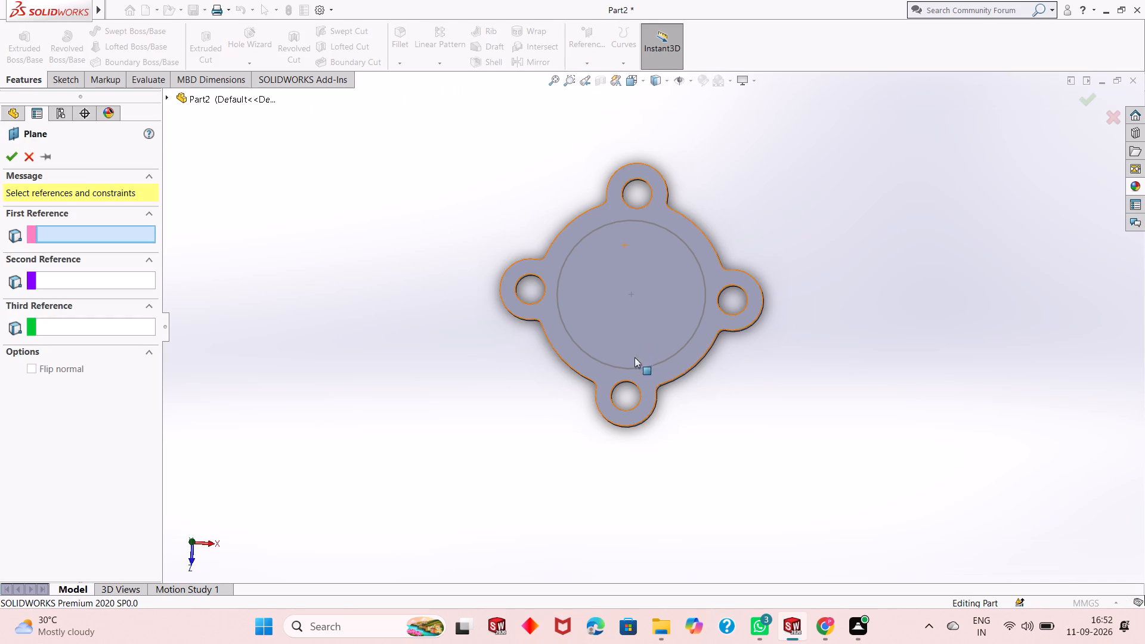
click(210, 99)
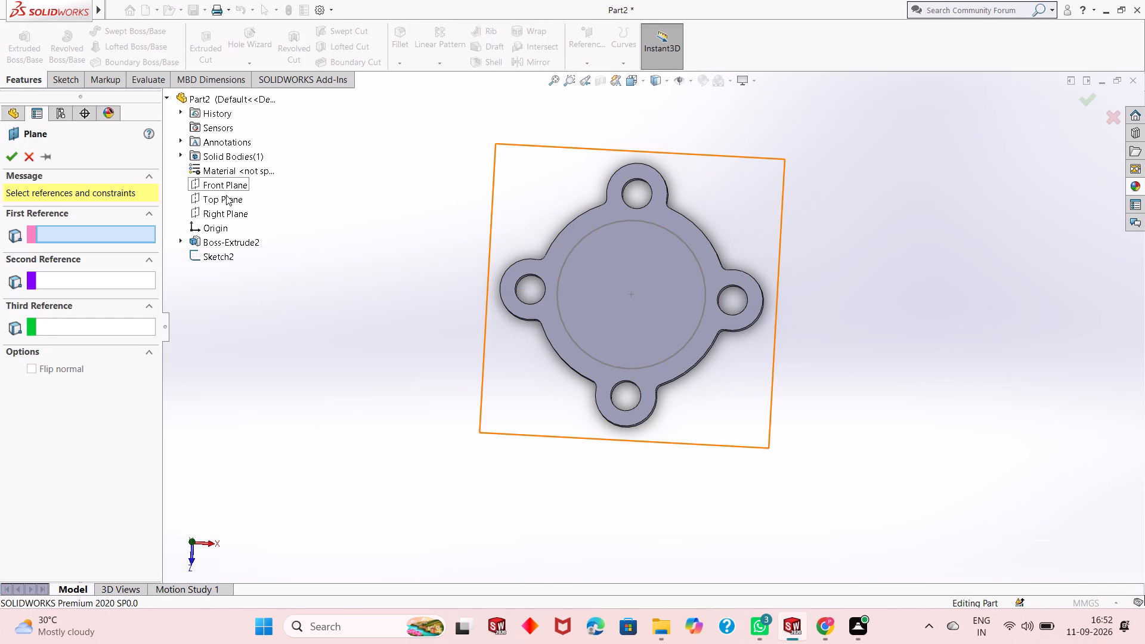
click(226, 202)
middle_drag(704, 482, 695, 471)
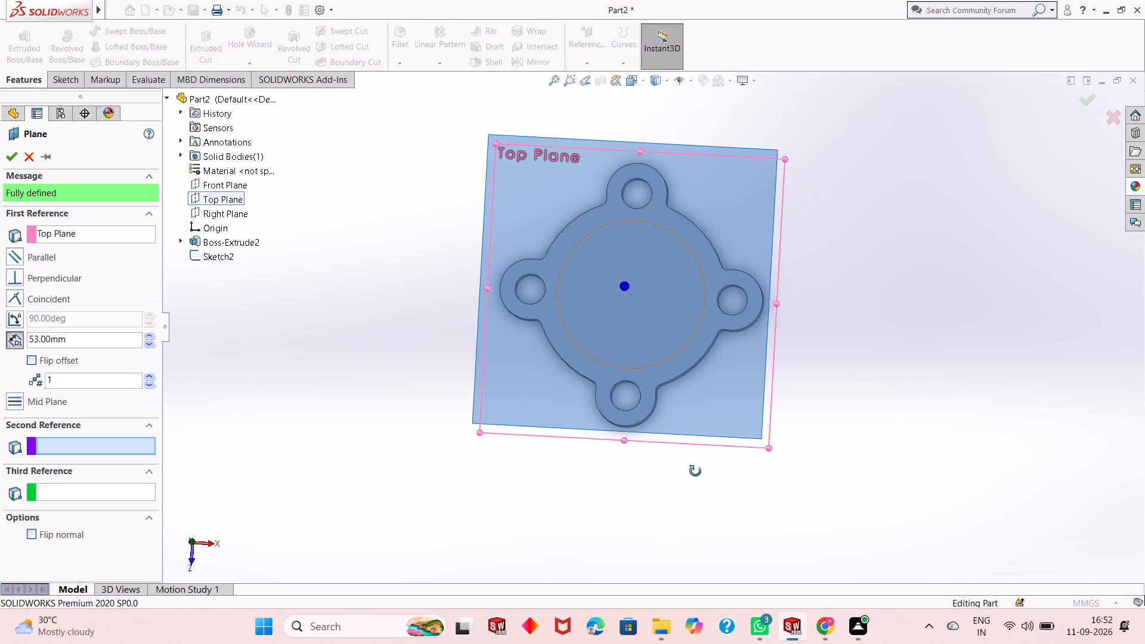
middle_drag(695, 471, 615, 387)
scroll(614, 368, down, 2)
scroll(614, 367, up, 5)
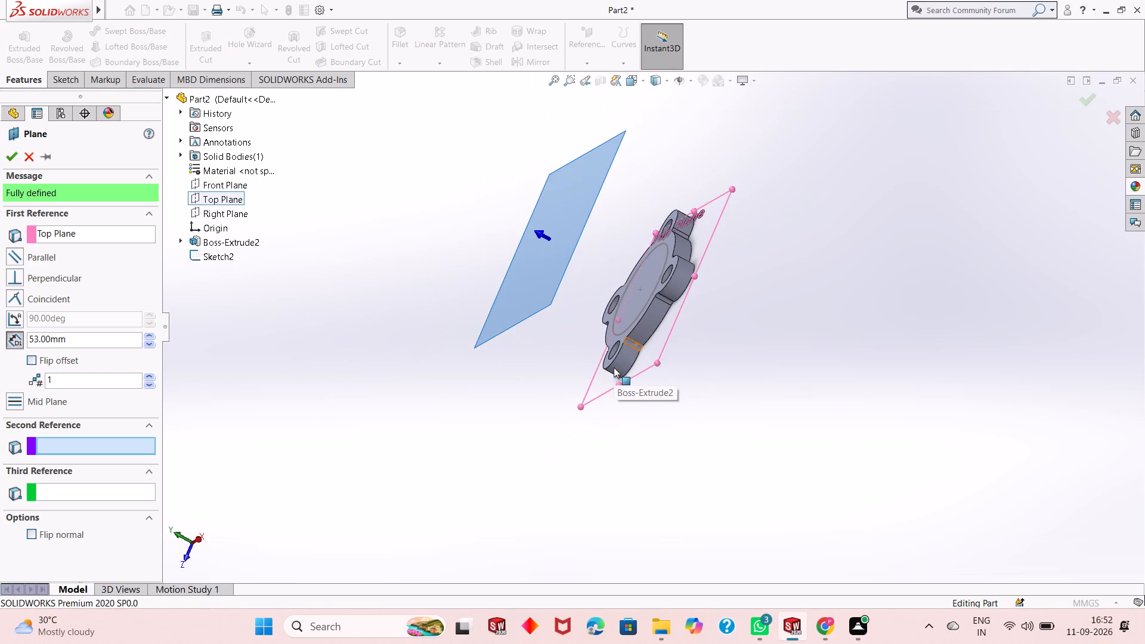
scroll(633, 241, down, 2)
scroll(632, 320, up, 1)
middle_drag(638, 347, 707, 330)
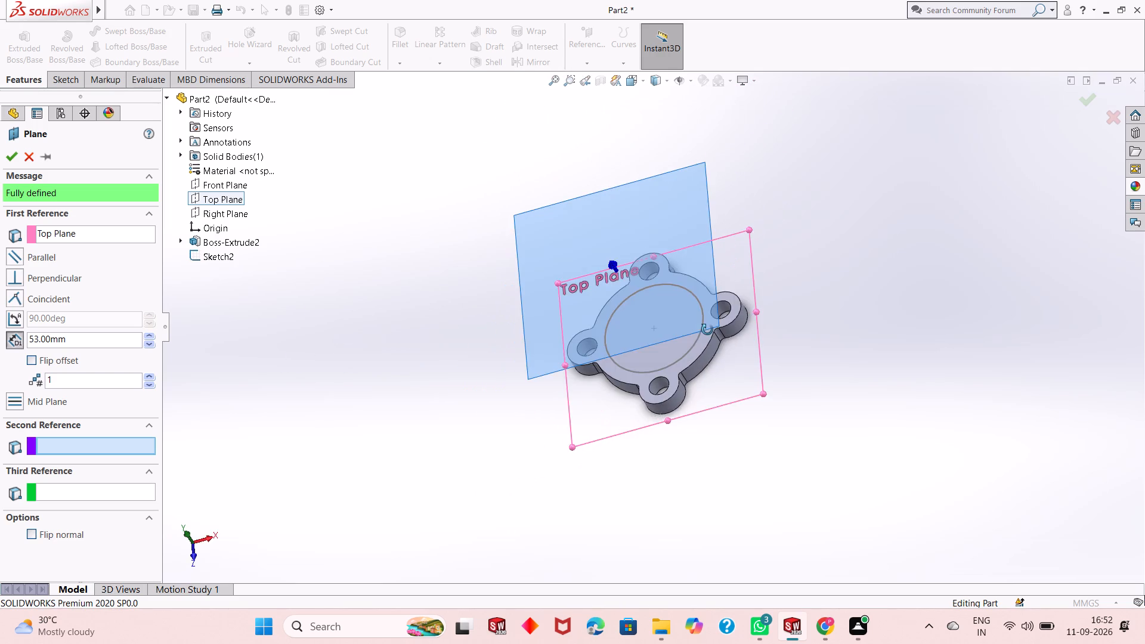
middle_drag(707, 330, 651, 311)
scroll(660, 297, down, 2)
scroll(661, 296, up, 2)
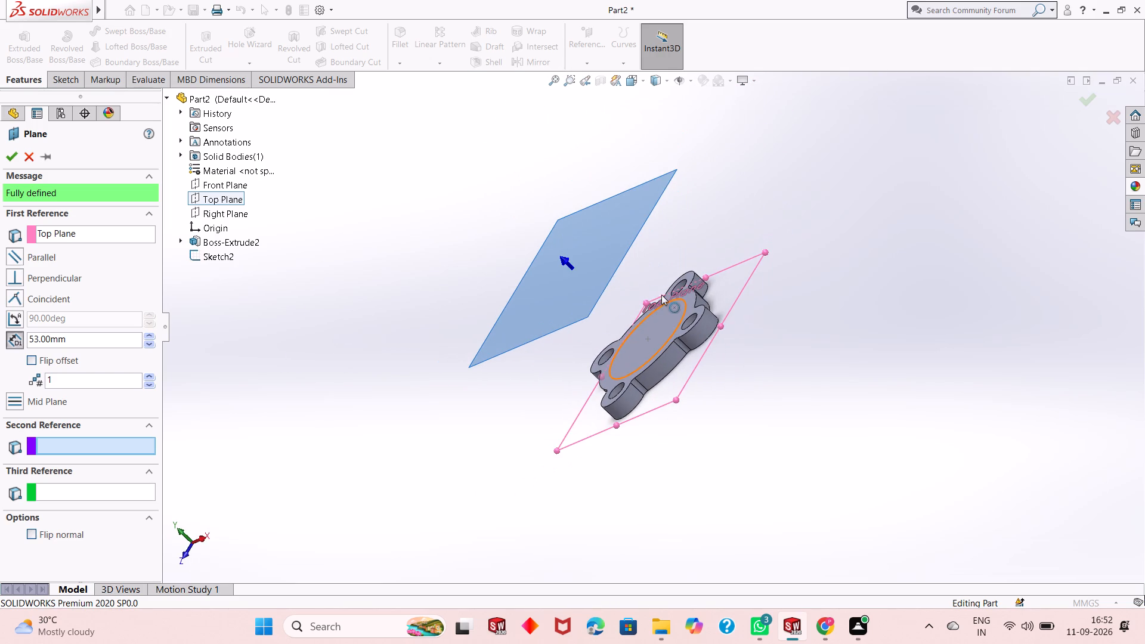
middle_drag(661, 295, 700, 308)
scroll(667, 240, down, 1)
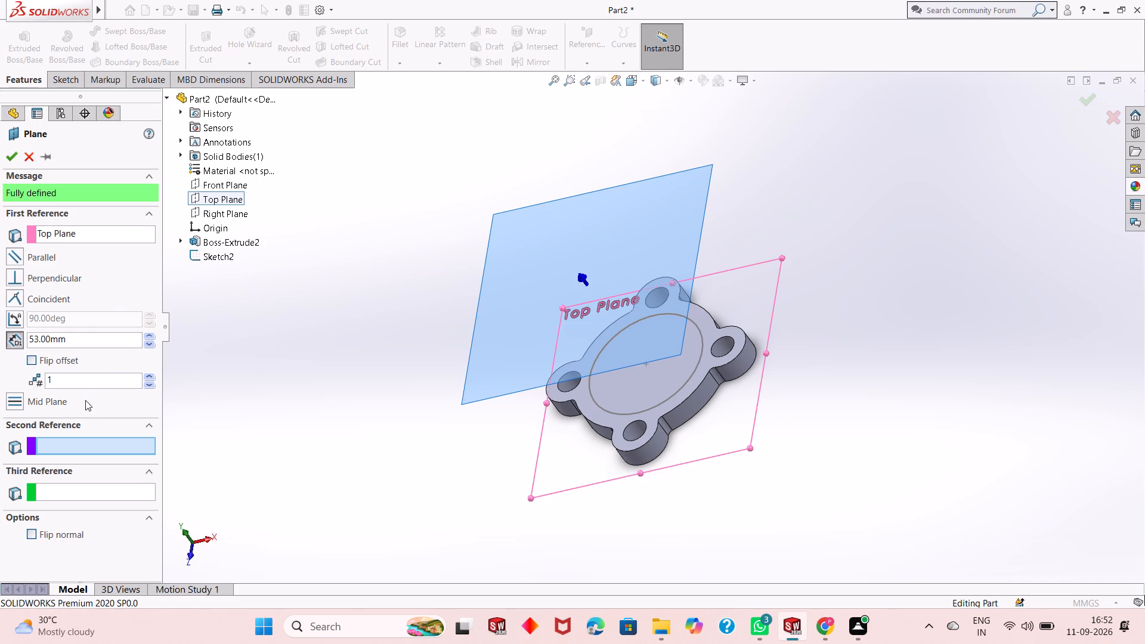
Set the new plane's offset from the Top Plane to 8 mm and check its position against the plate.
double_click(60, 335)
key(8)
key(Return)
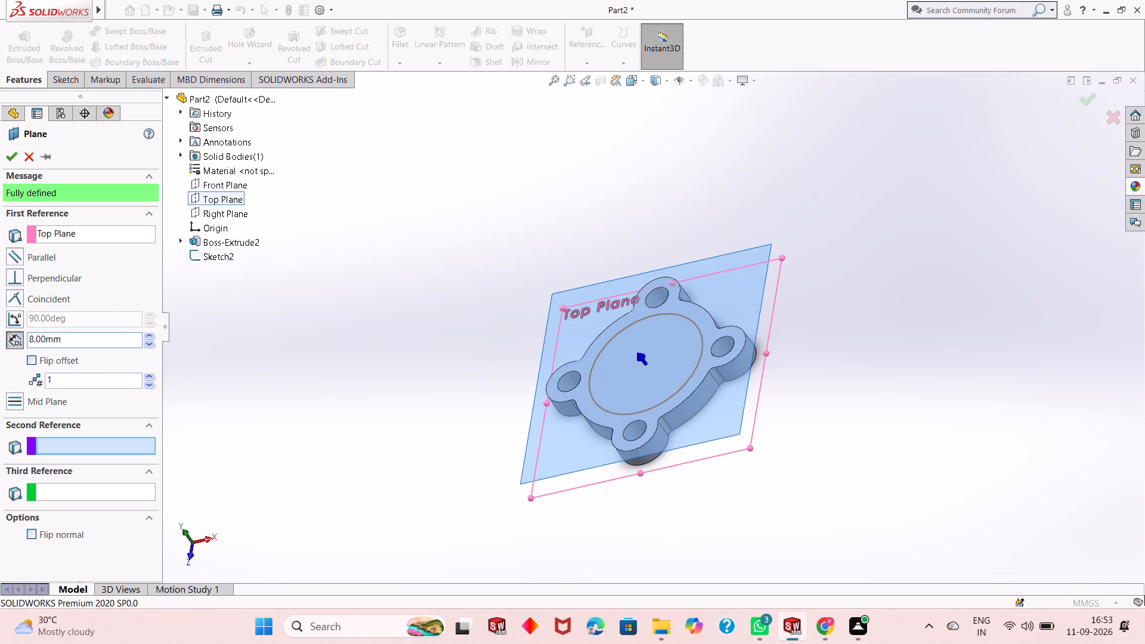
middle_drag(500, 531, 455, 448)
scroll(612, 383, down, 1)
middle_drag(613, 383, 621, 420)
Set the plane's offset from the Top Plane to 16 mm and create the plane.
double_click(79, 338)
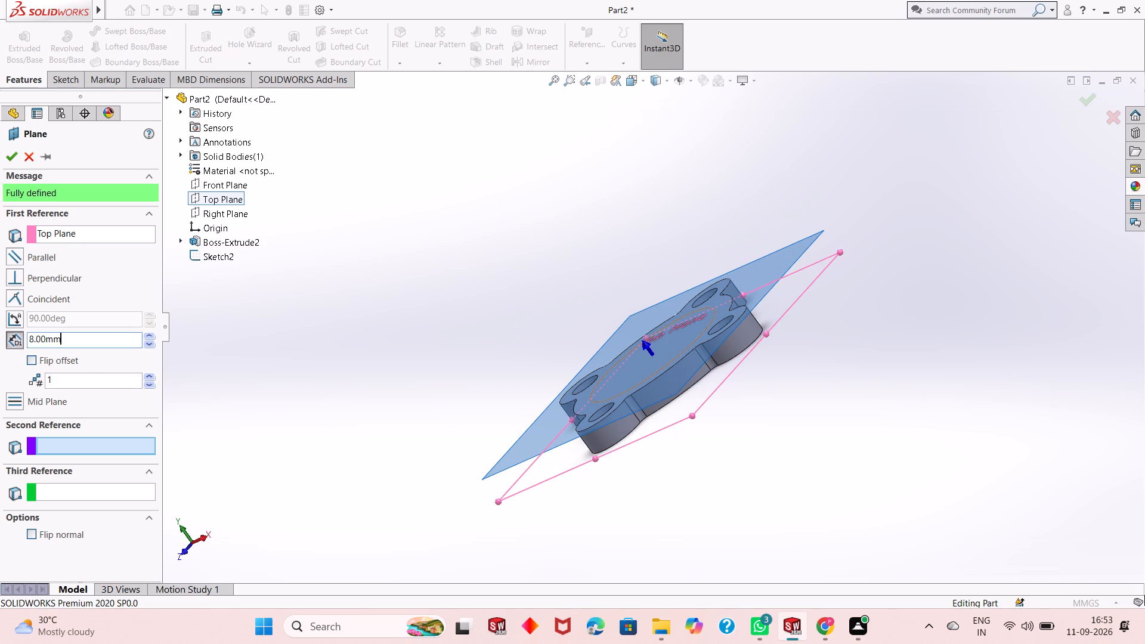
text(16)
key(Return)
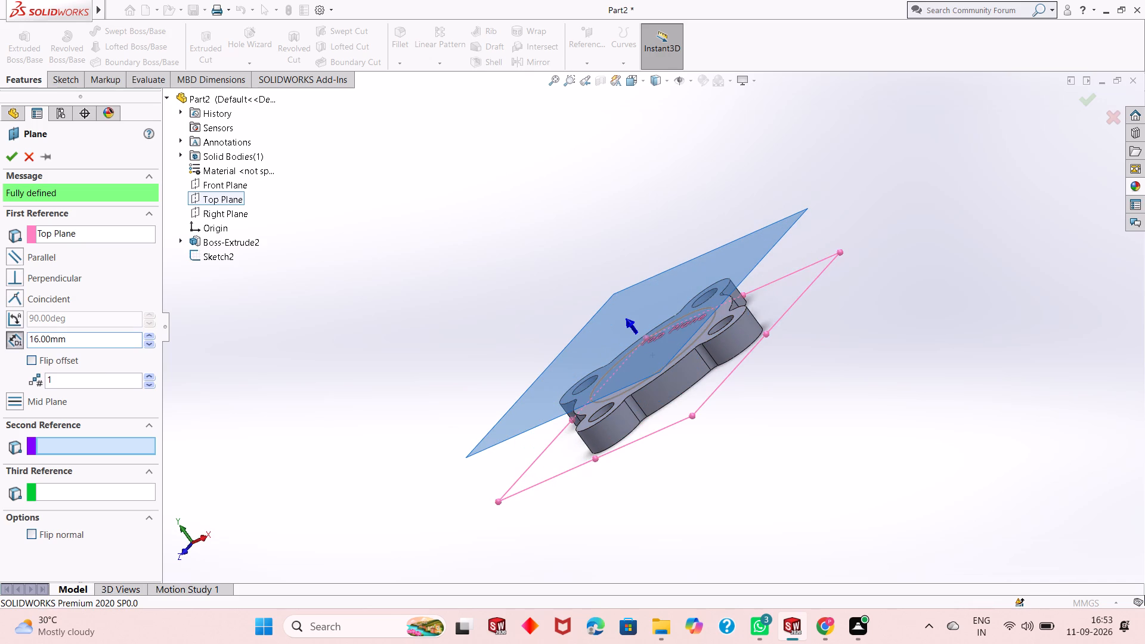
middle_drag(234, 410, 239, 390)
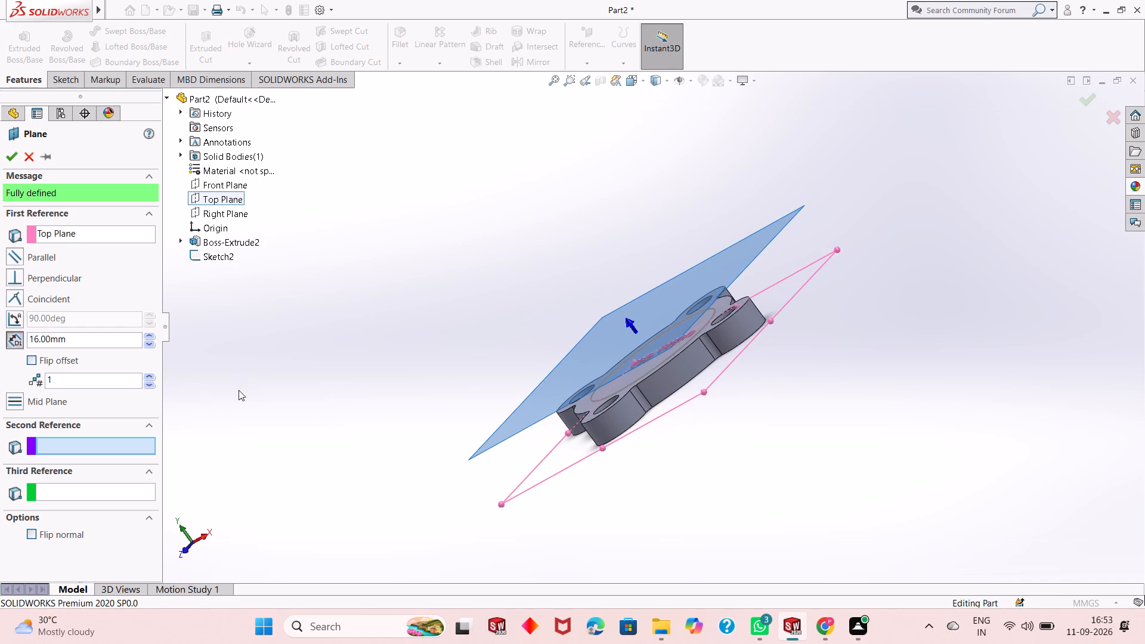
click(10, 152)
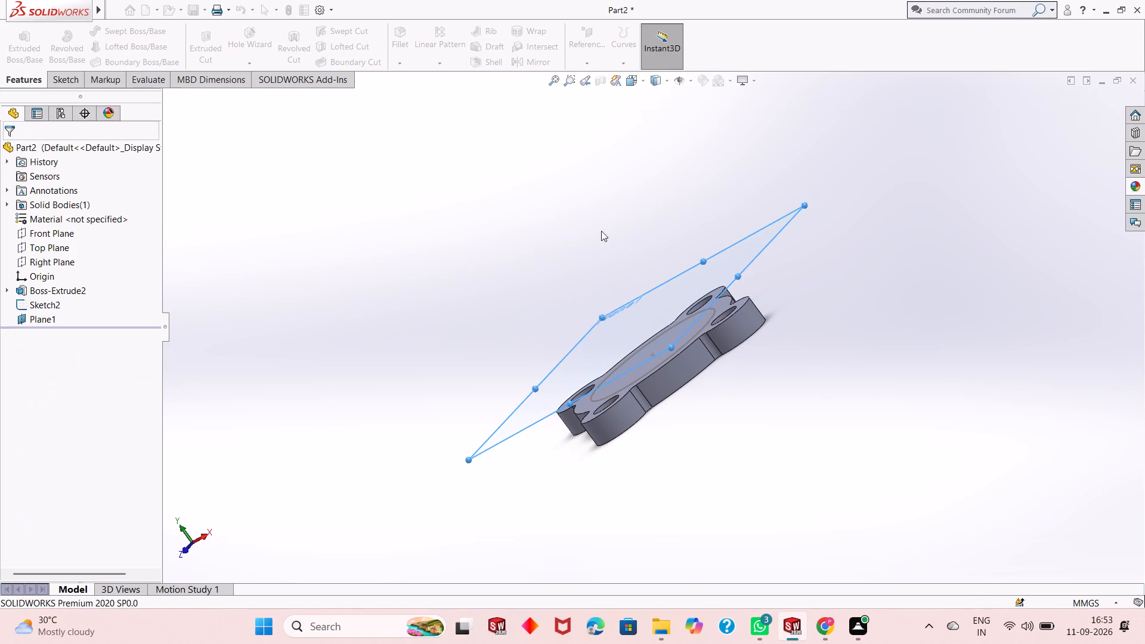
Open a sketch on the new offset plane and draw a circle of about 9.4 mm radius centred on the origin.
click(686, 278)
click(738, 244)
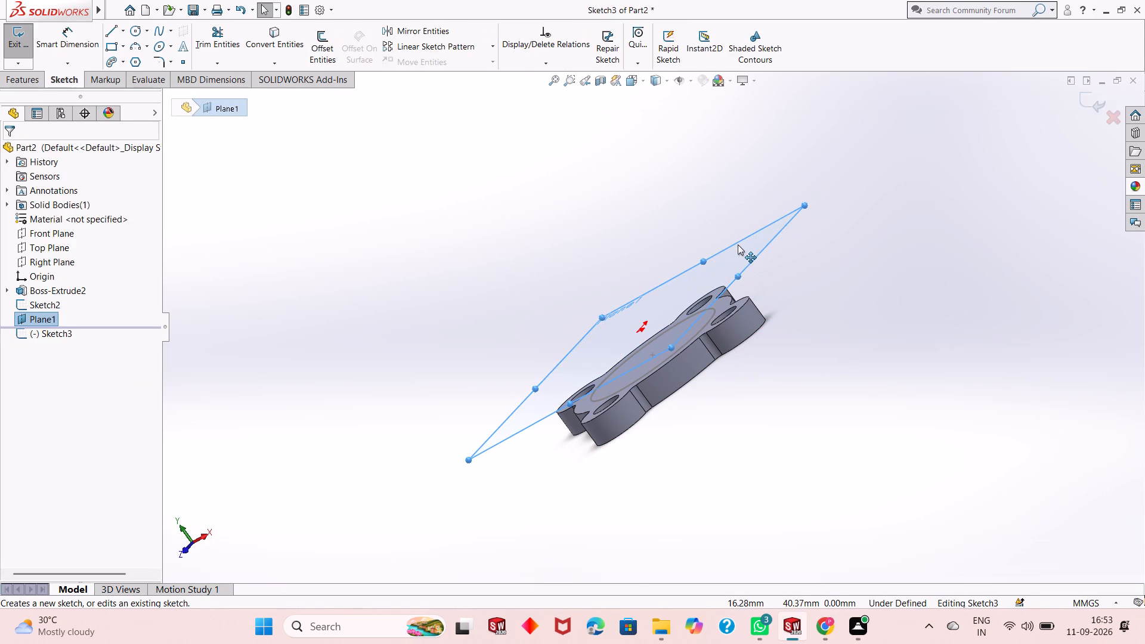
key(ctrl+8)
key(Escape)
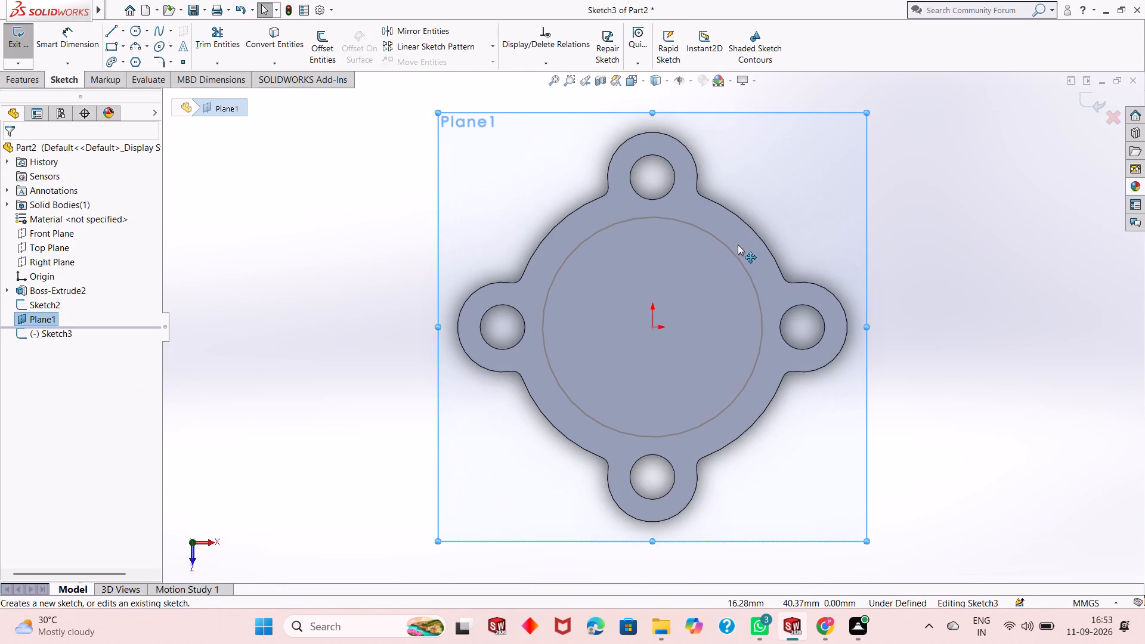
click(140, 36)
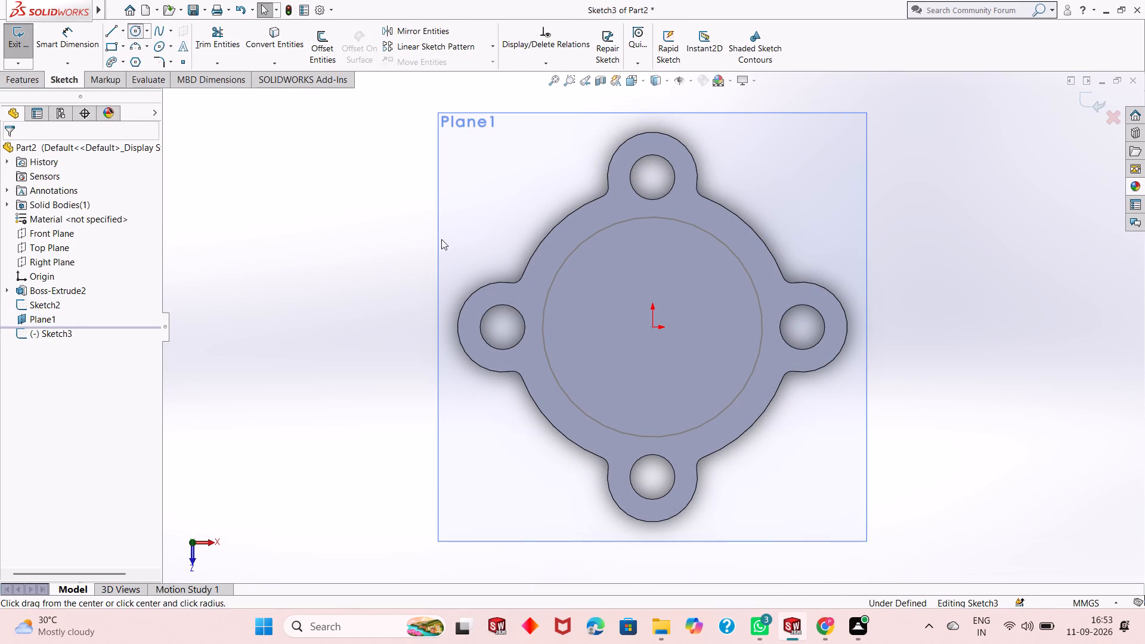
click(652, 329)
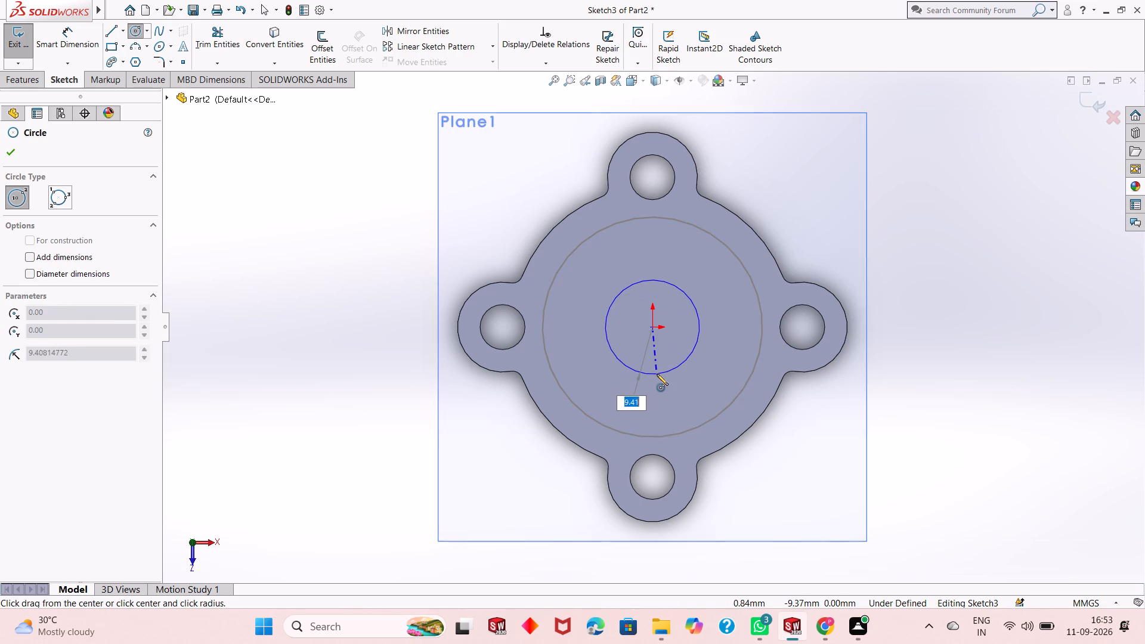
click(657, 374)
key(Escape)
key(Escape)
key(Escape)
Dimension the new circle's diameter as 20 mm and close the sketch.
click(70, 53)
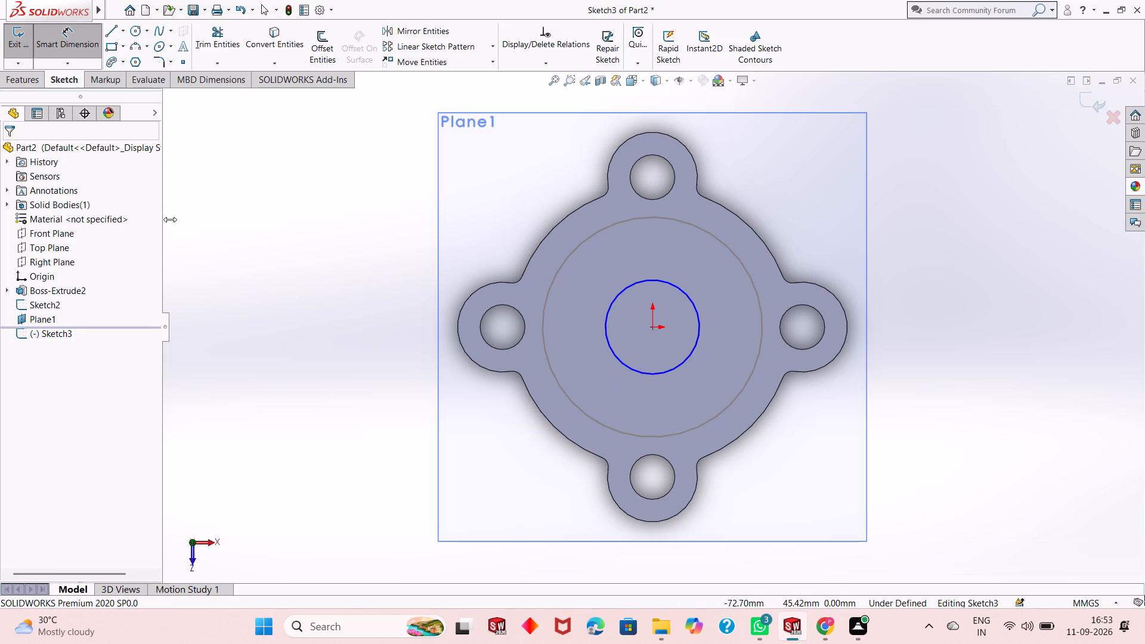
click(683, 359)
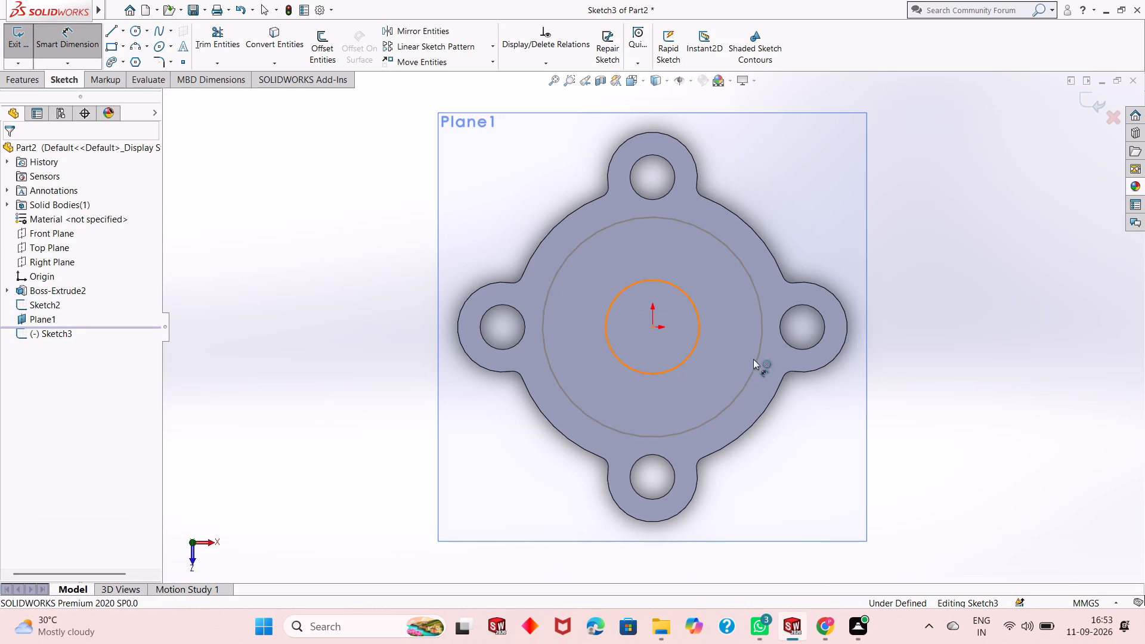
click(935, 407)
text(20)
key(Return)
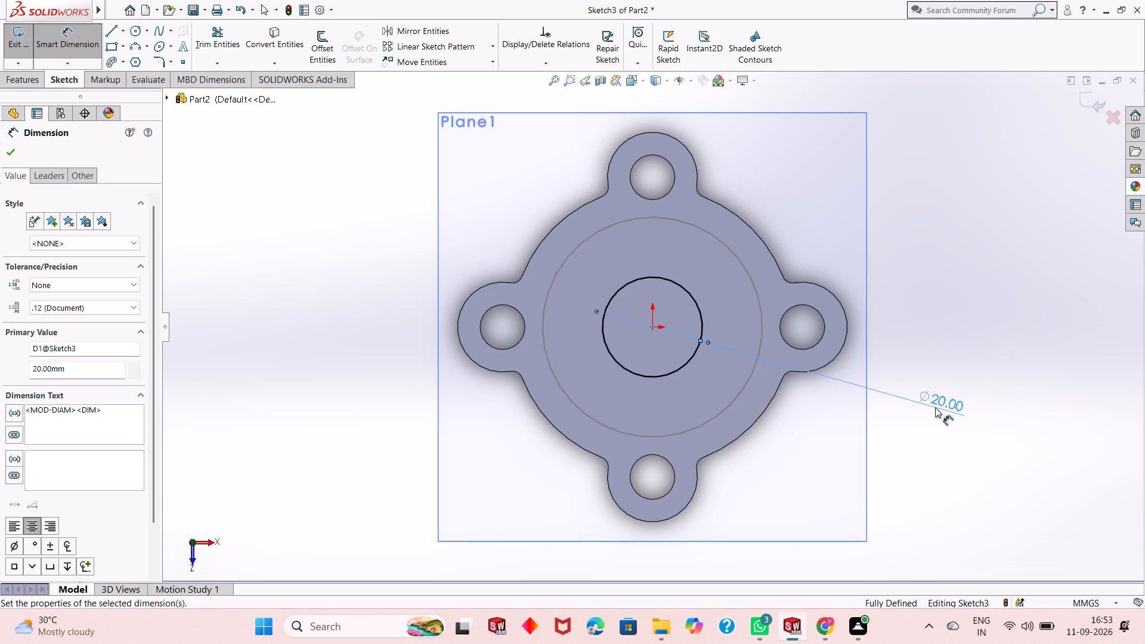
key(Escape)
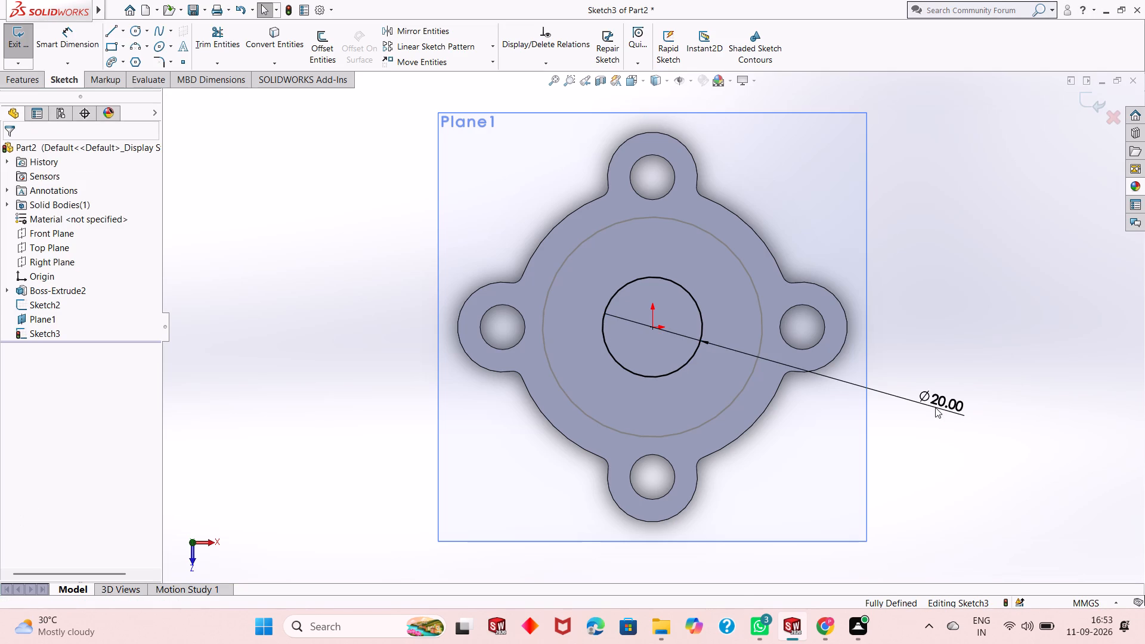
key(Escape)
key(Escape)
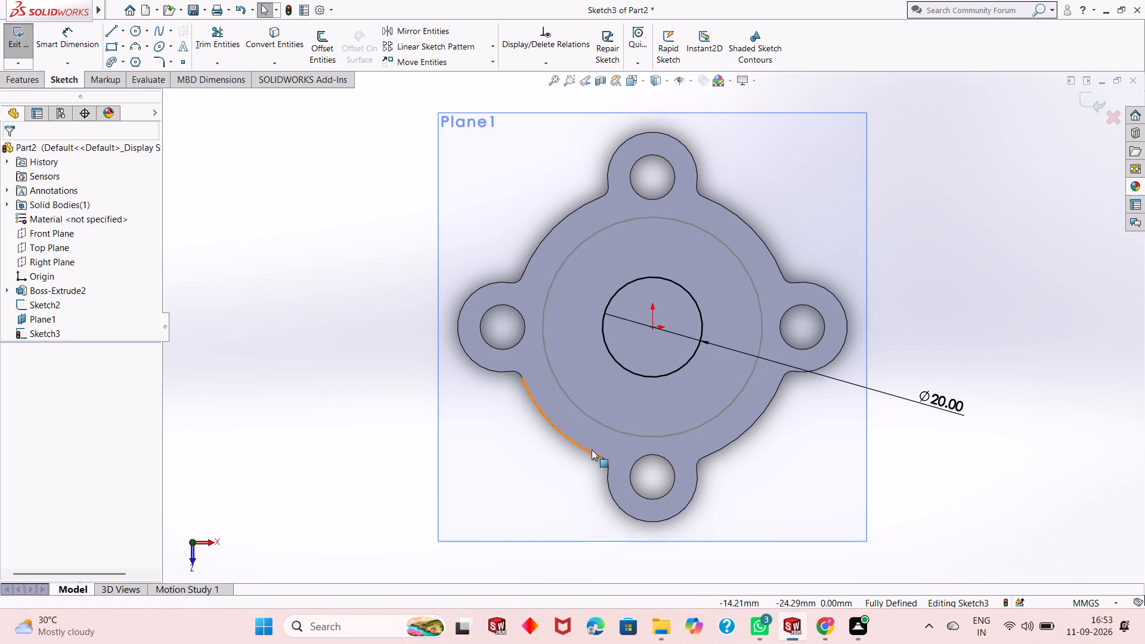
middle_drag(593, 451, 504, 265)
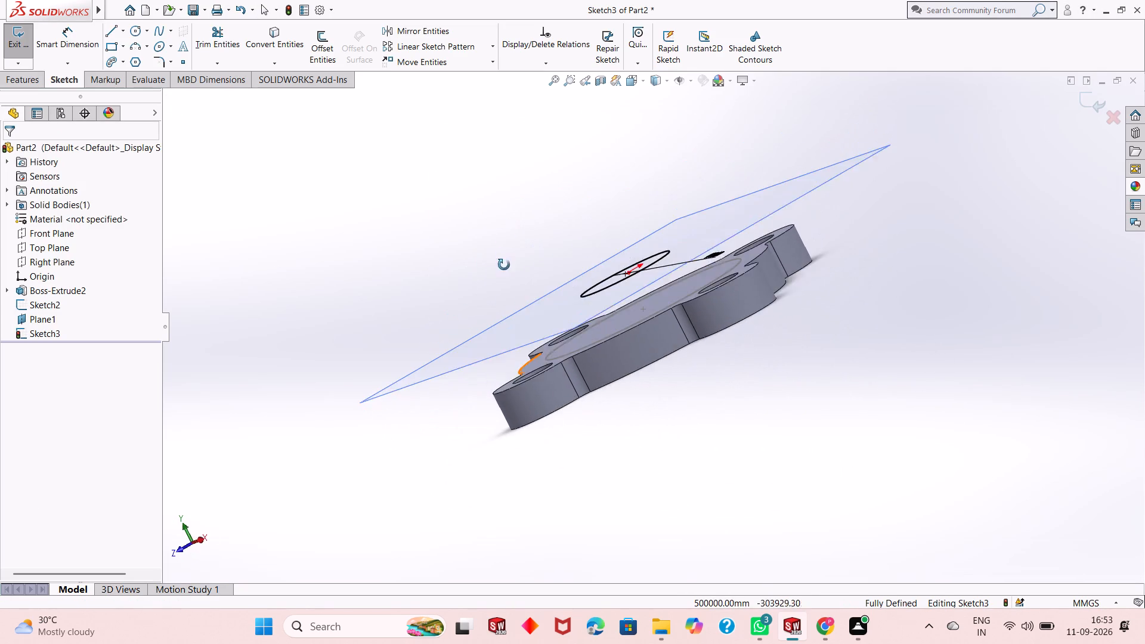
middle_drag(504, 265, 507, 277)
click(31, 75)
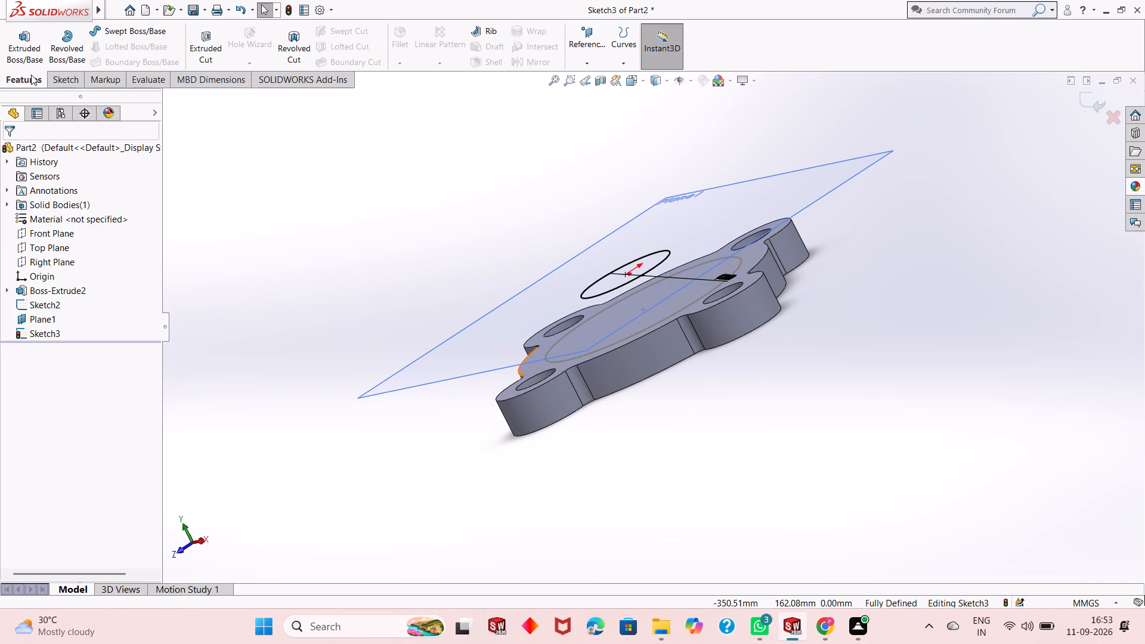
click(1088, 102)
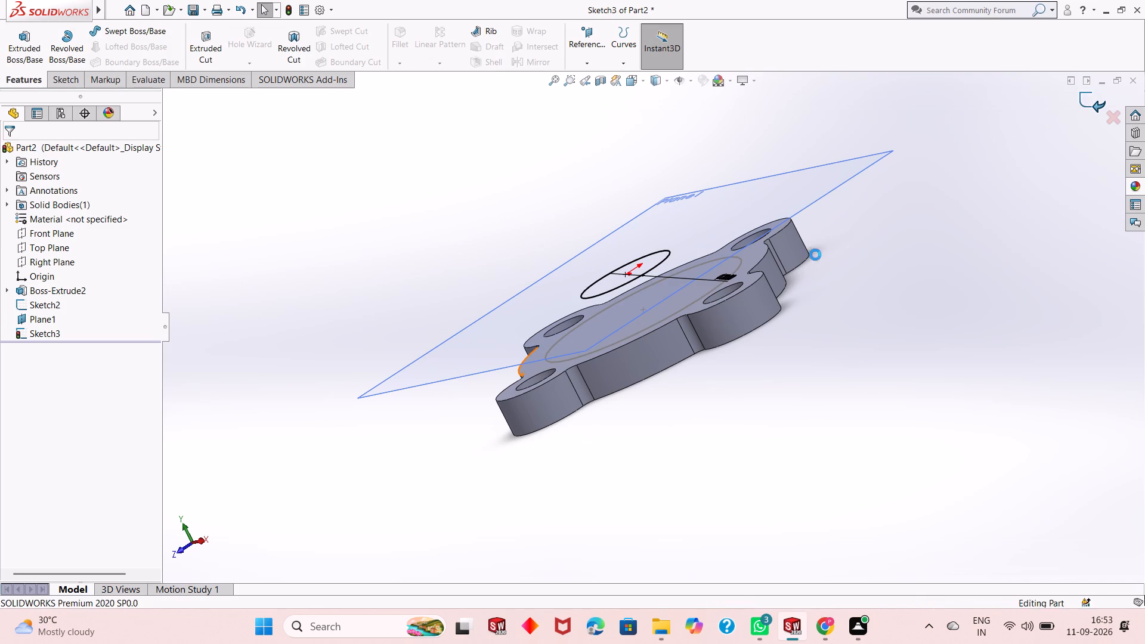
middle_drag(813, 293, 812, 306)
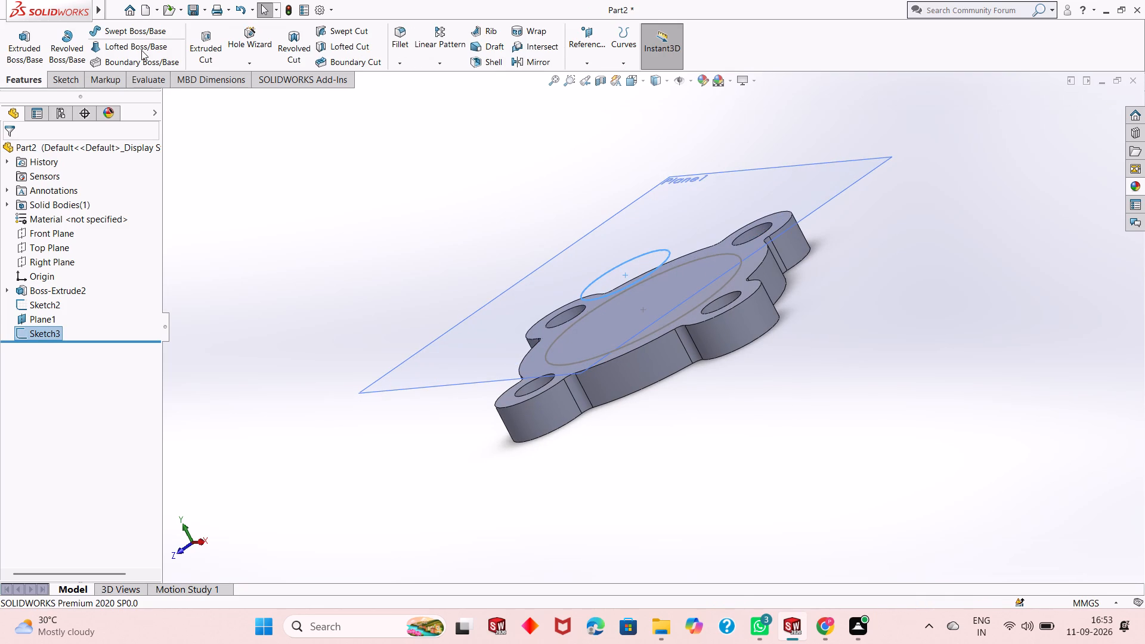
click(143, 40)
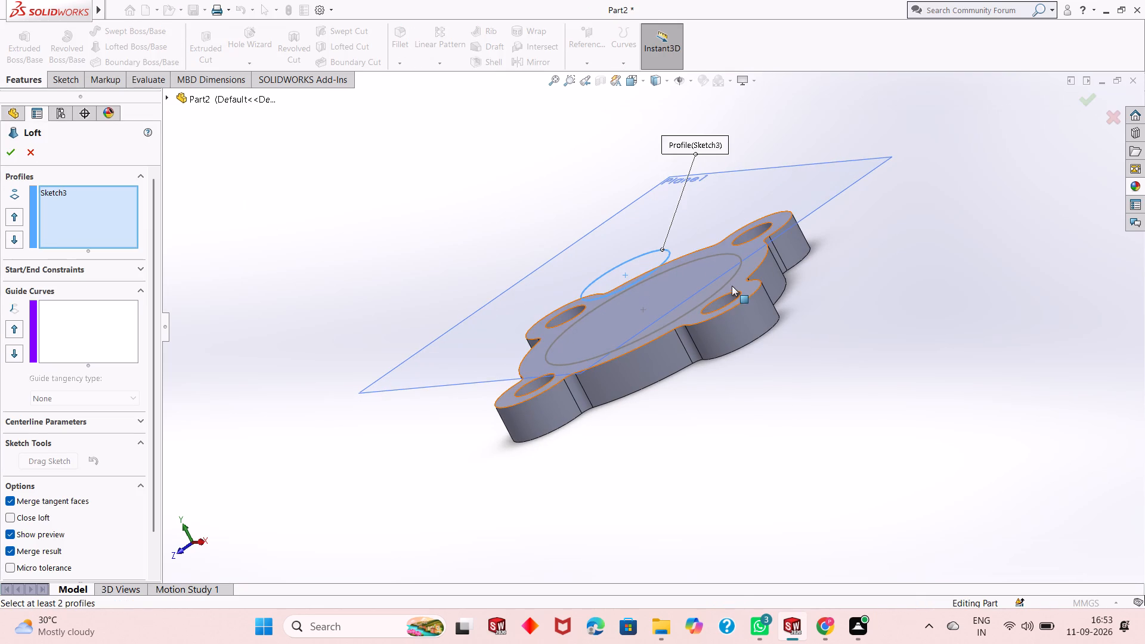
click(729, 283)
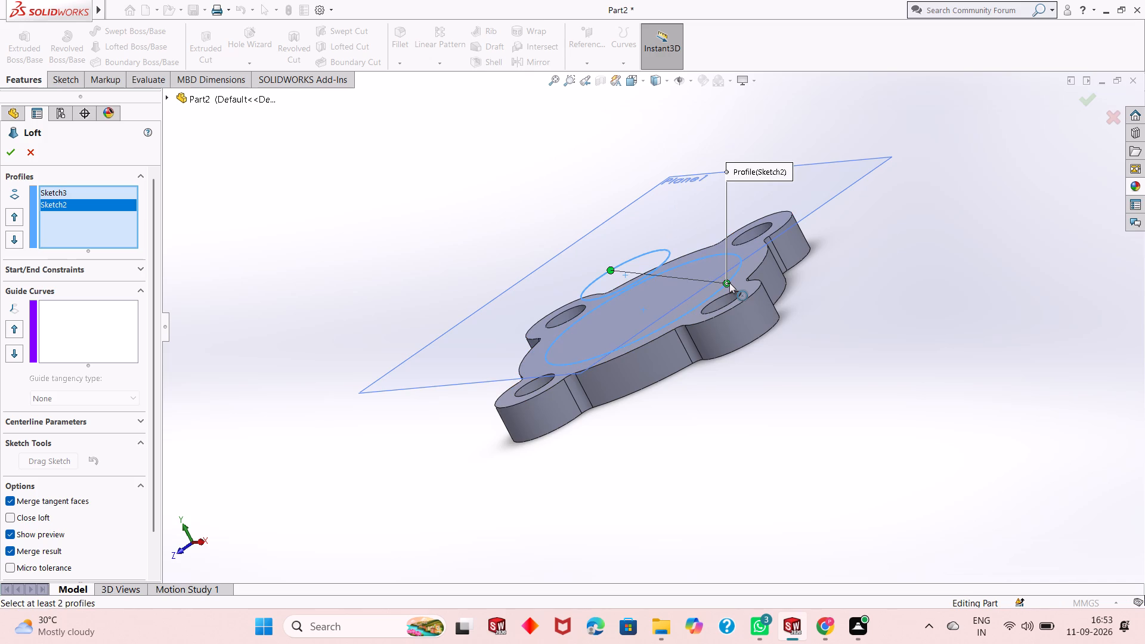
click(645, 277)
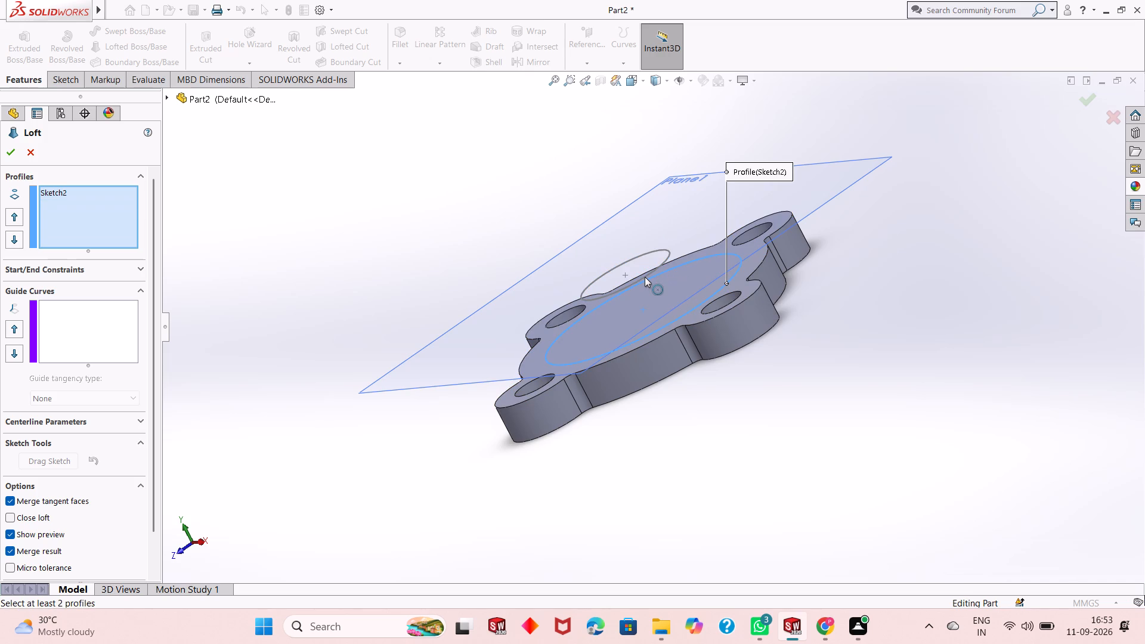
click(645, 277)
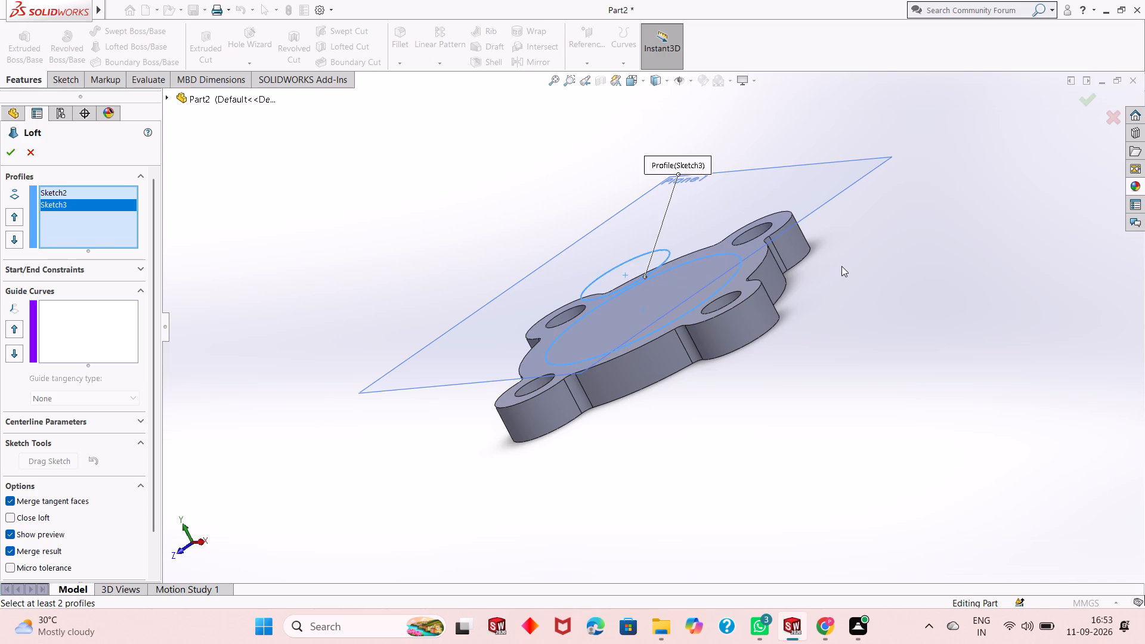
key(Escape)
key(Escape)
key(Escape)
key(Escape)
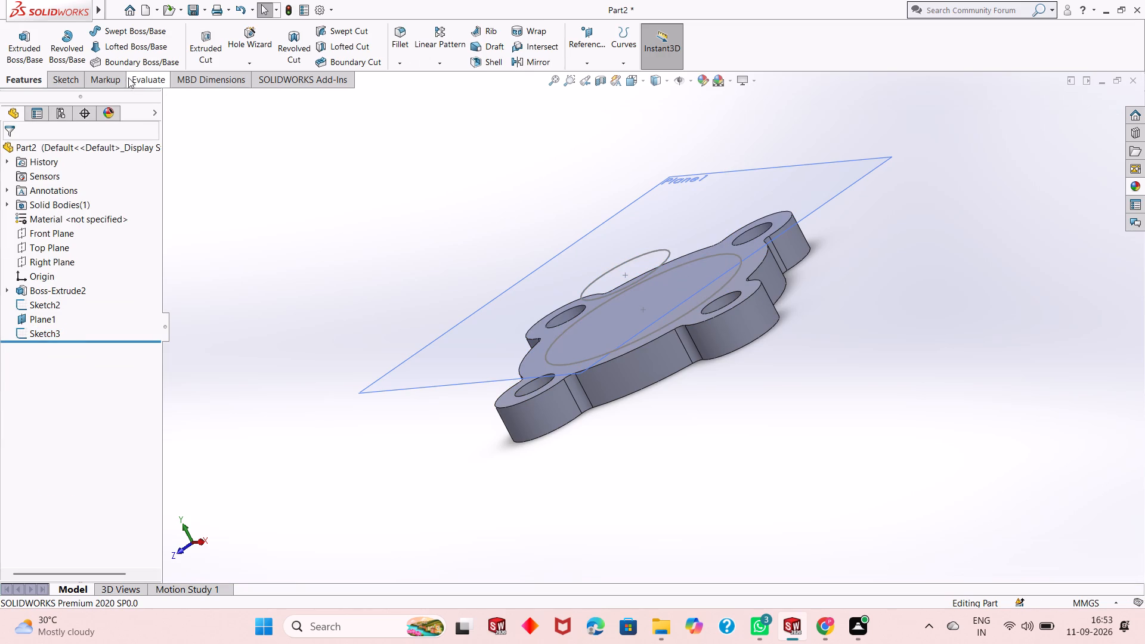
Loft a solid from the 44 mm circle on the plate's upper face to the 20 mm circle on the offset plane.
click(131, 49)
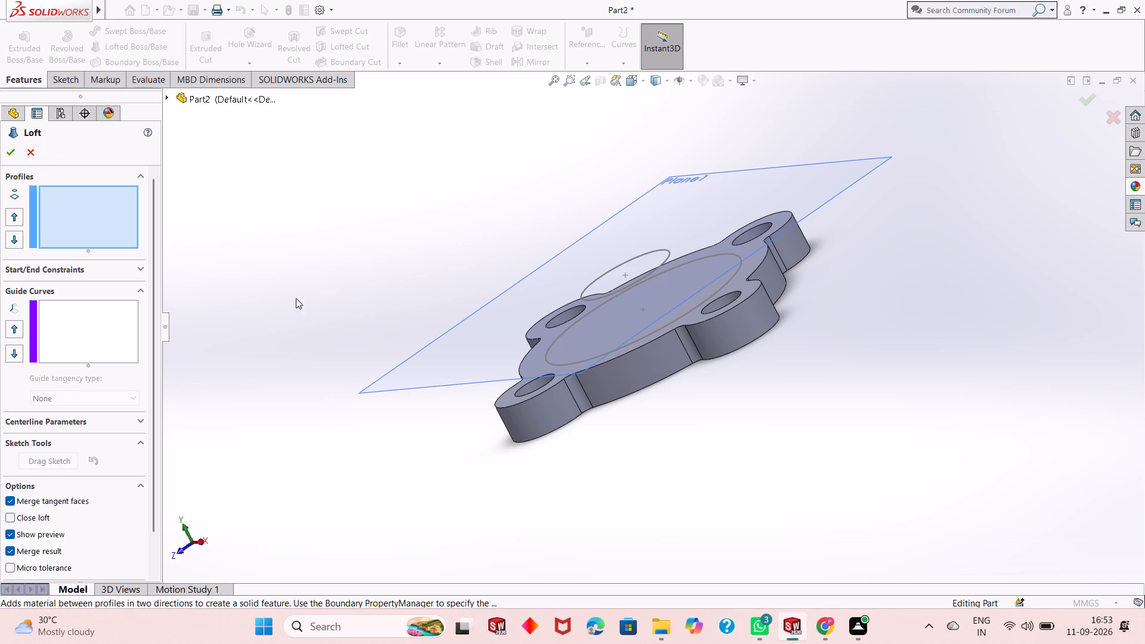
click(696, 306)
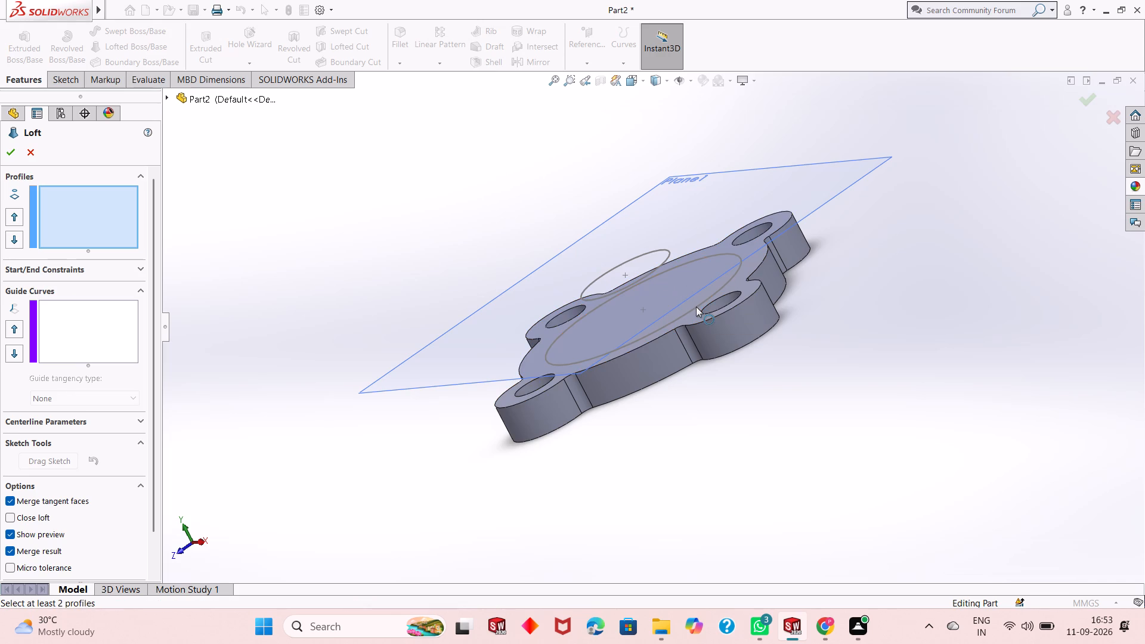
click(652, 271)
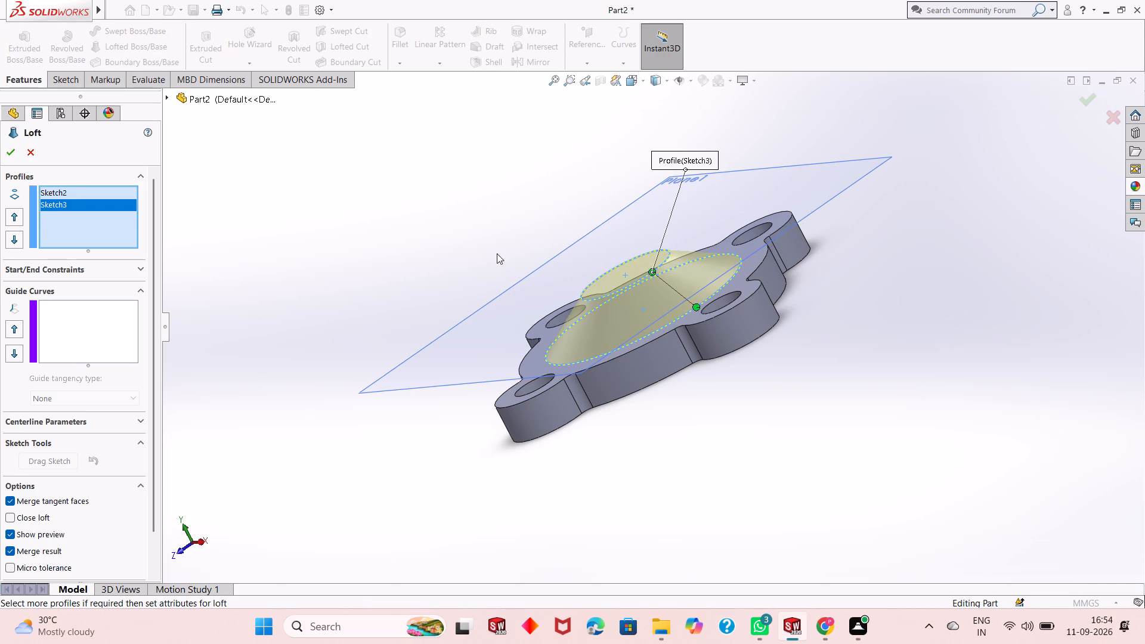
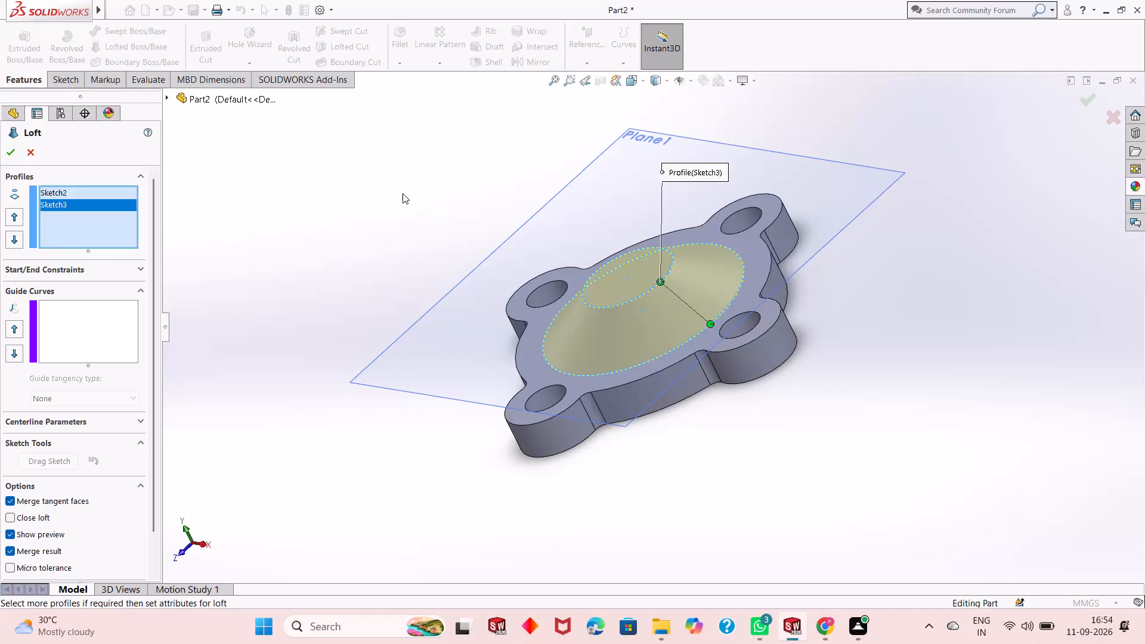
Accept the loft between the 44 mm and 20 mm circles and leave the command.
click(10, 150)
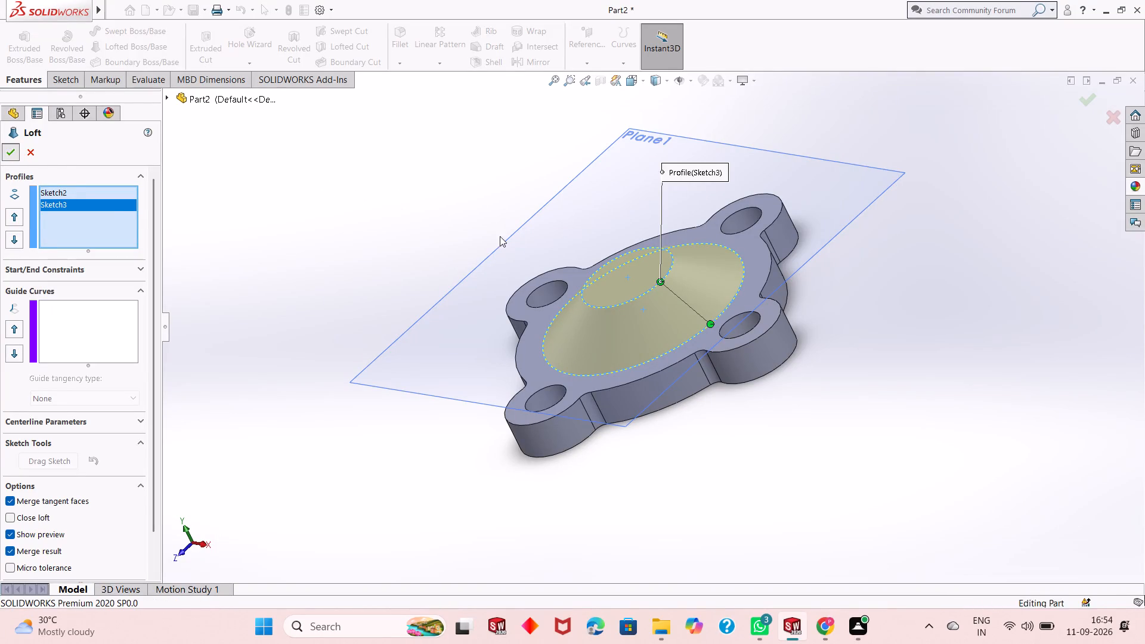
key(Escape)
key(Escape)
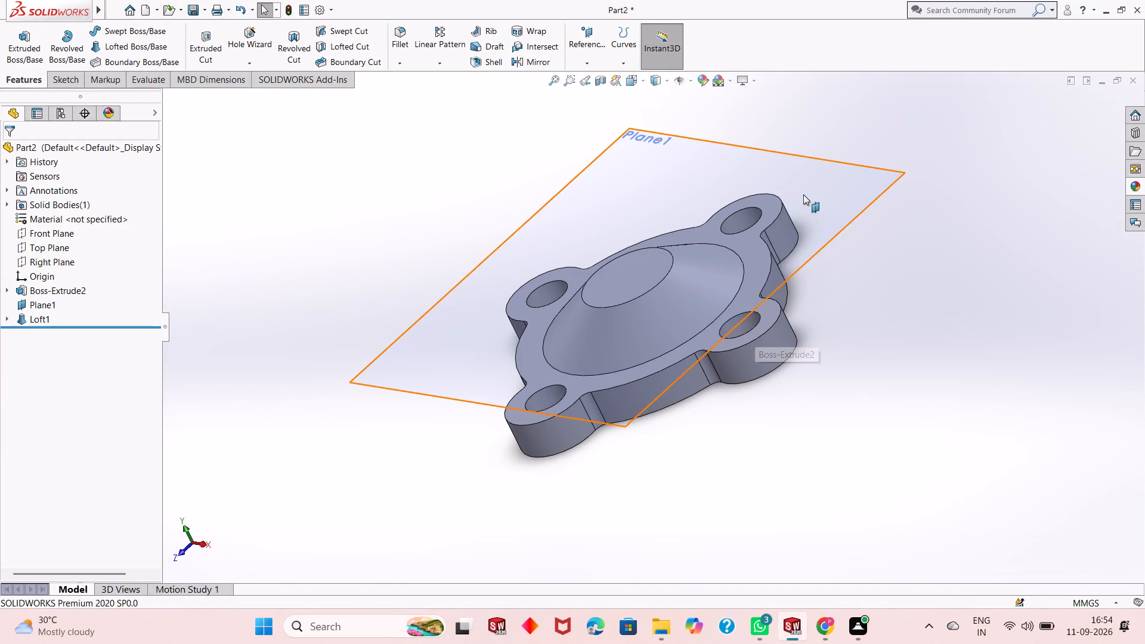
Hide the offset plane that carries the 20 mm circle sketch.
right_click(803, 194)
click(846, 177)
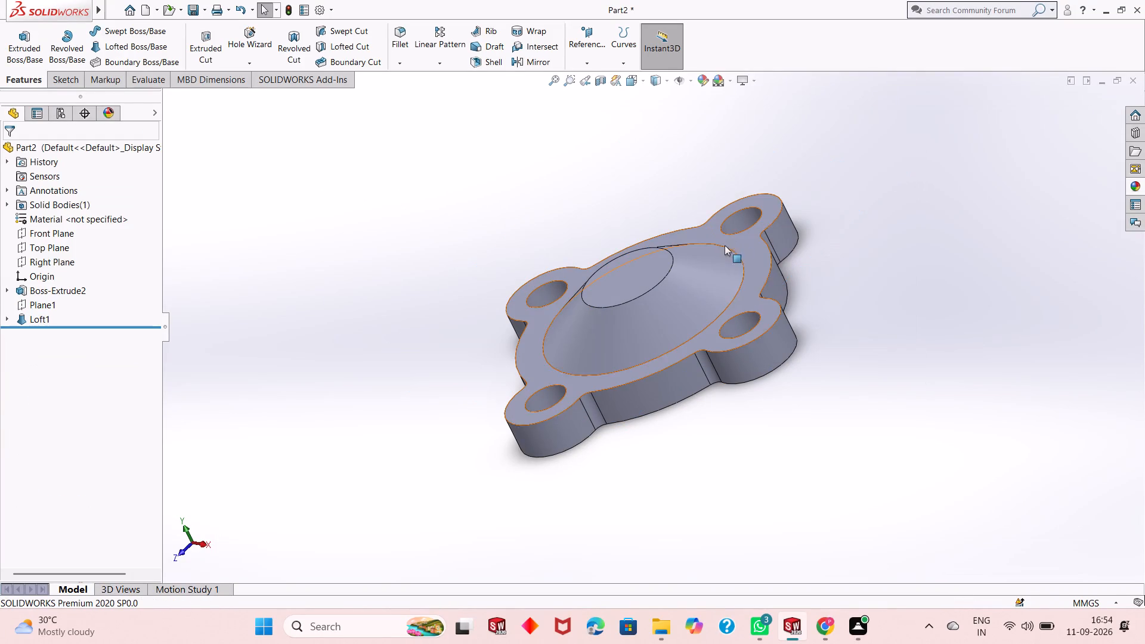
Preview a section through the Front Plane to examine the lofted dome and plate profile, and leave without applying it.
scroll(620, 311, down, 1)
scroll(620, 311, up, 1)
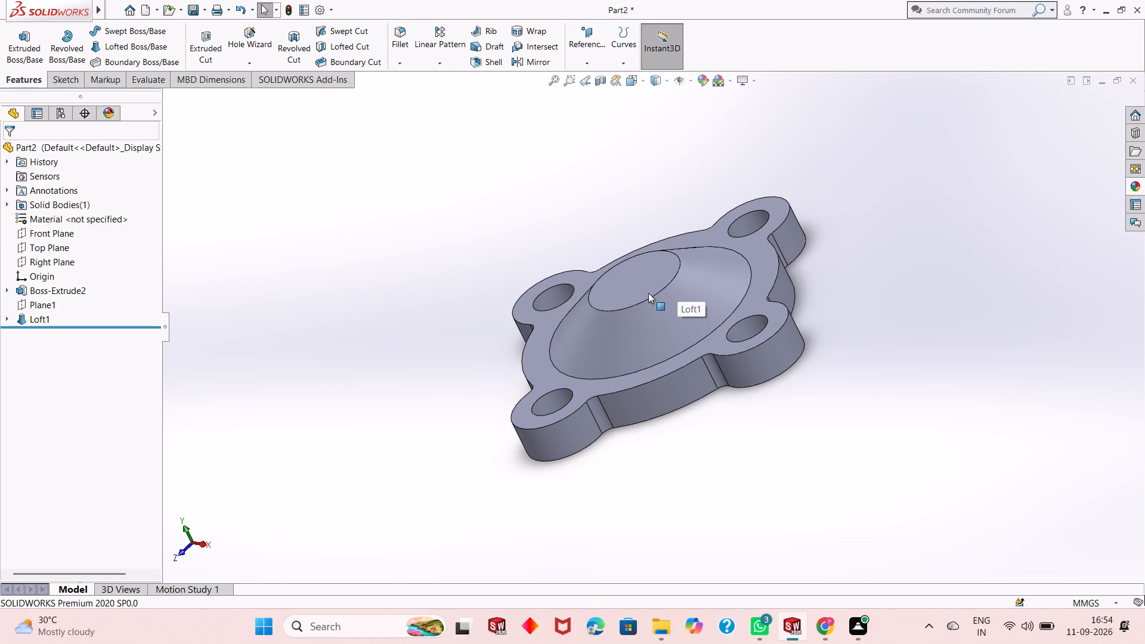
middle_drag(659, 286, 685, 348)
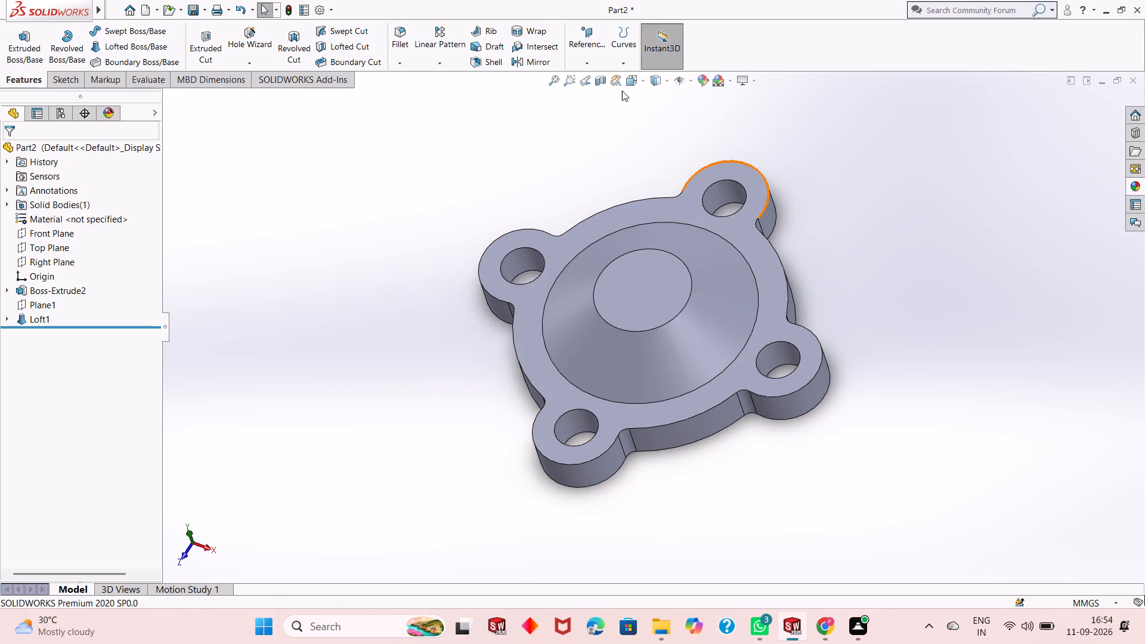
click(601, 84)
middle_drag(530, 314, 530, 305)
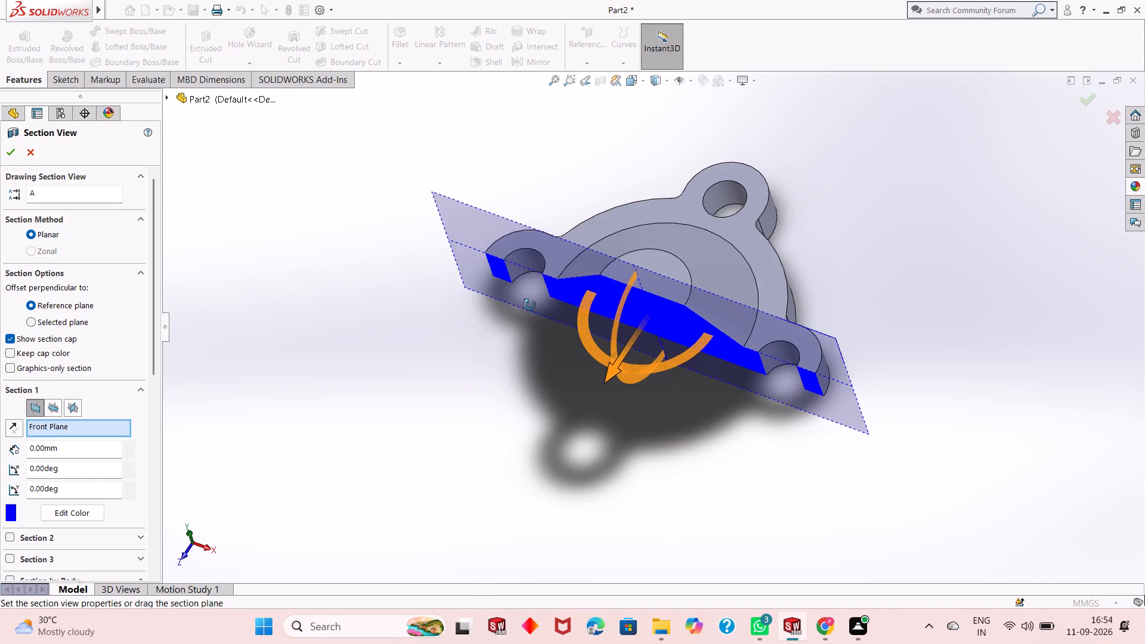
middle_drag(530, 305, 539, 247)
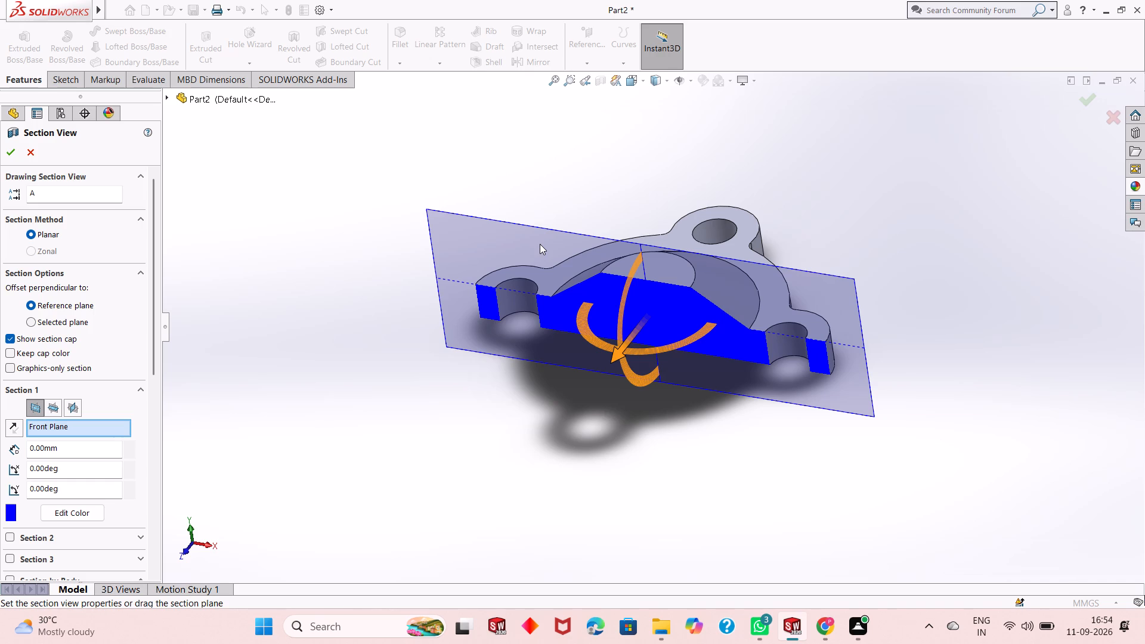
middle_drag(627, 380, 663, 331)
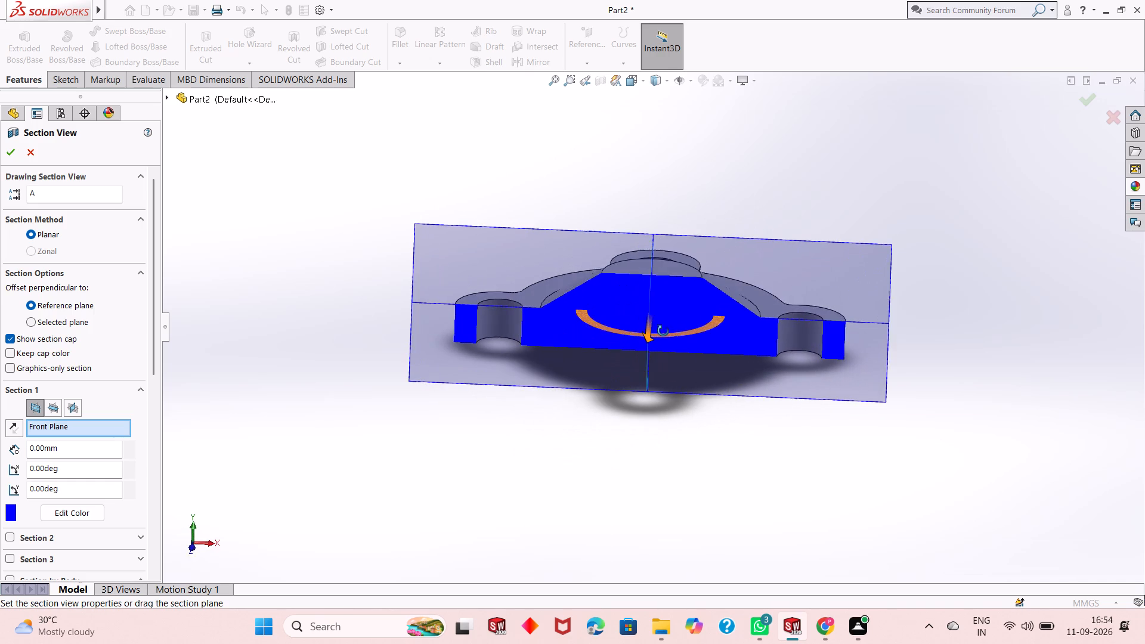
middle_drag(663, 331, 664, 331)
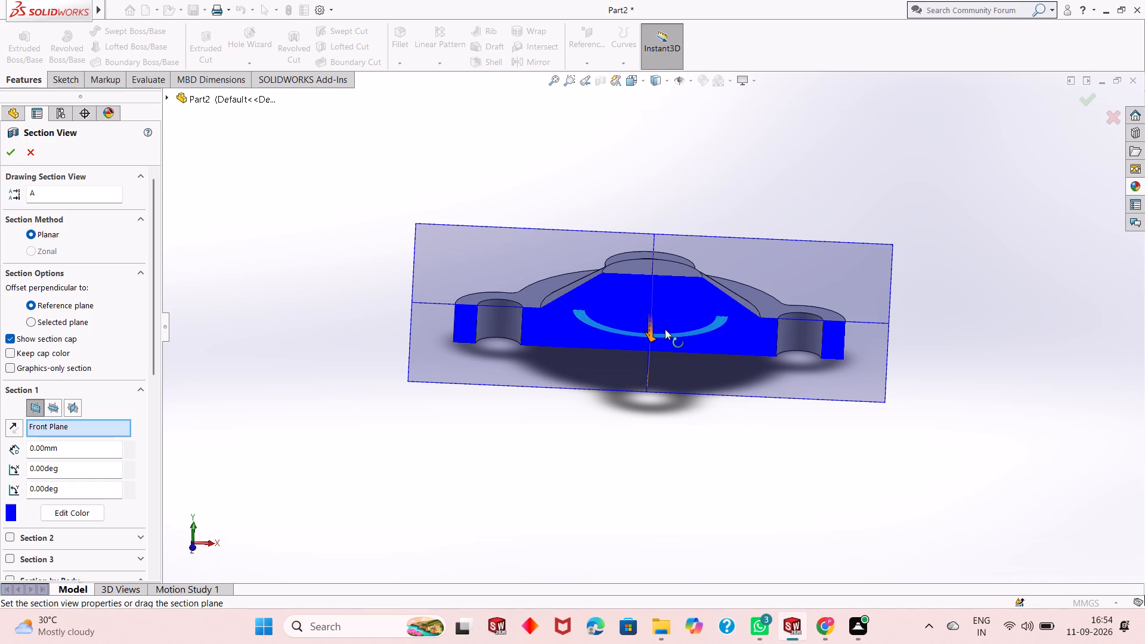
scroll(665, 329, down, 2)
scroll(665, 329, up, 1)
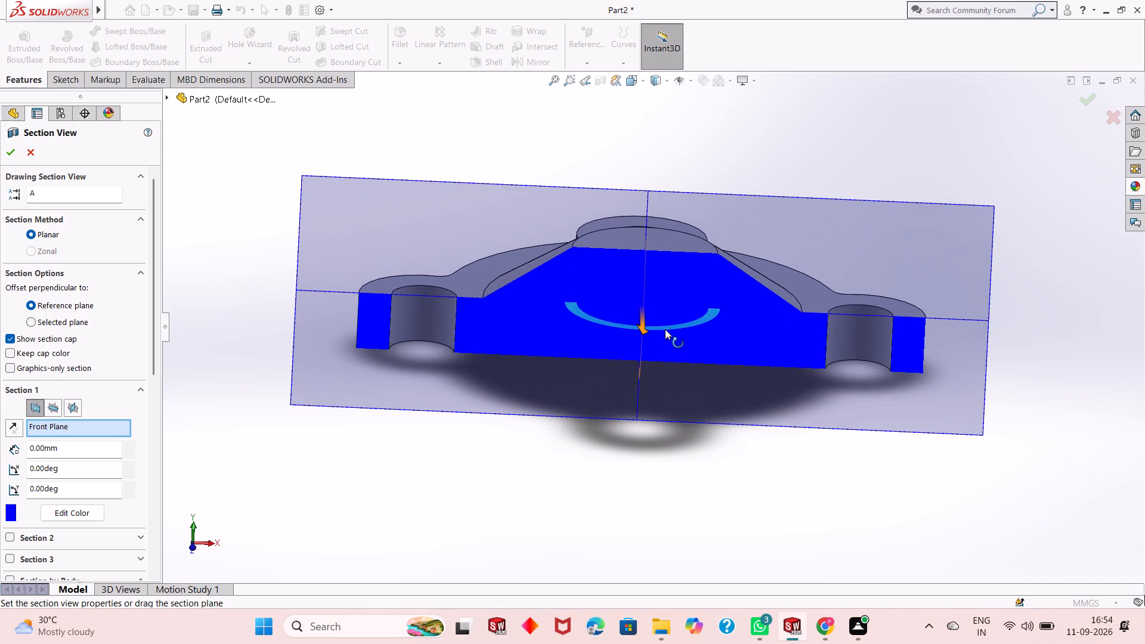
scroll(665, 329, up, 1)
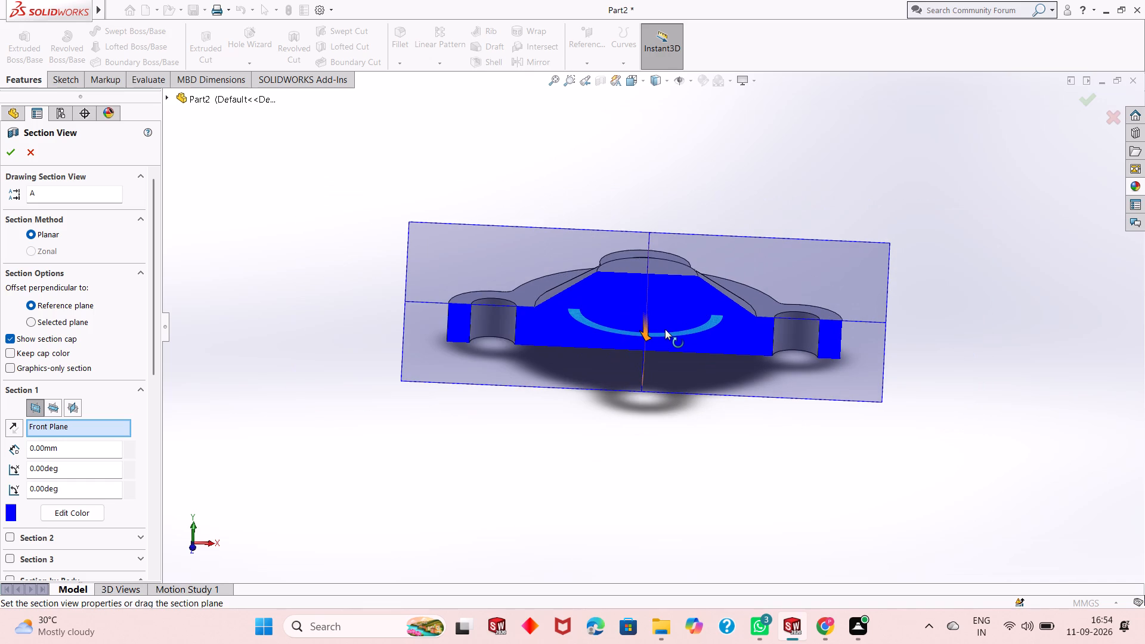
scroll(665, 329, up, 1)
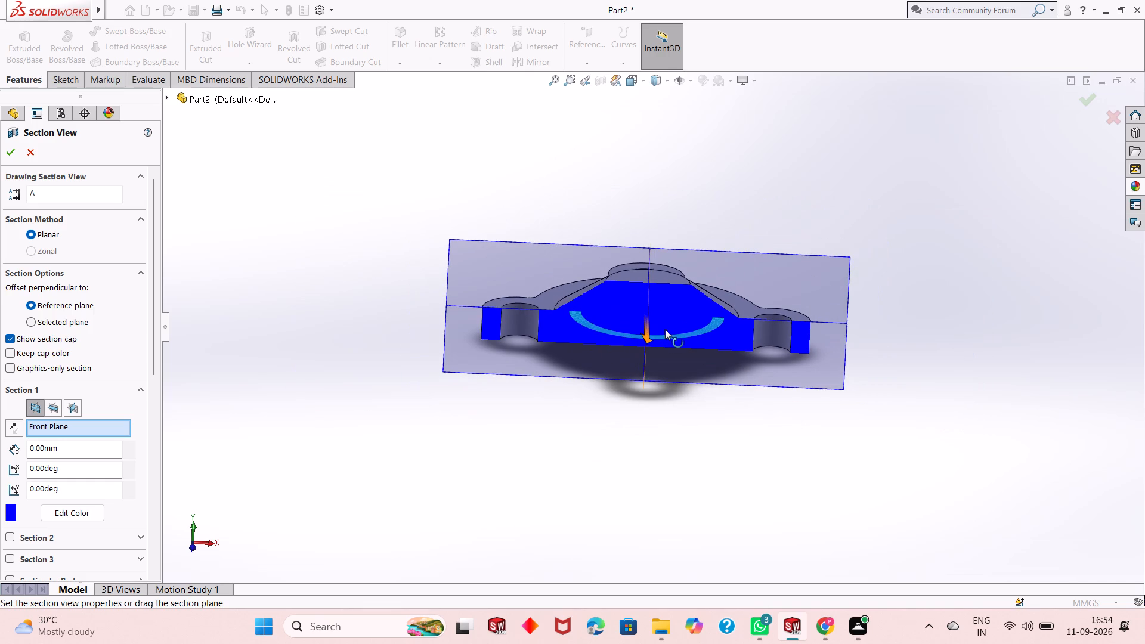
scroll(665, 329, up, 1)
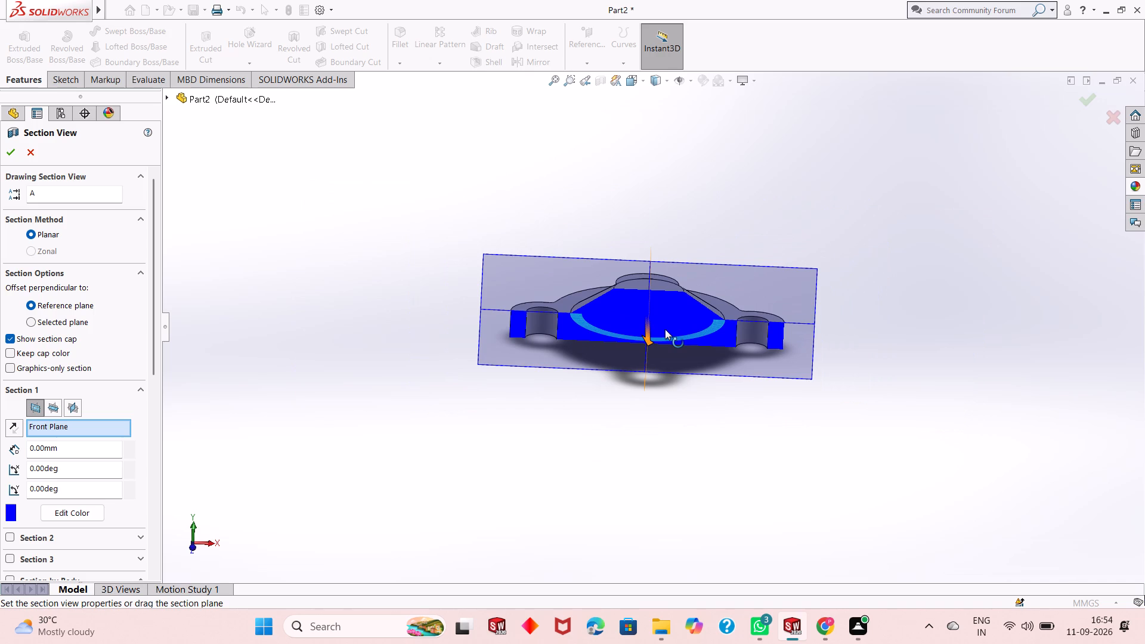
scroll(667, 340, up, 1)
scroll(667, 340, down, 1)
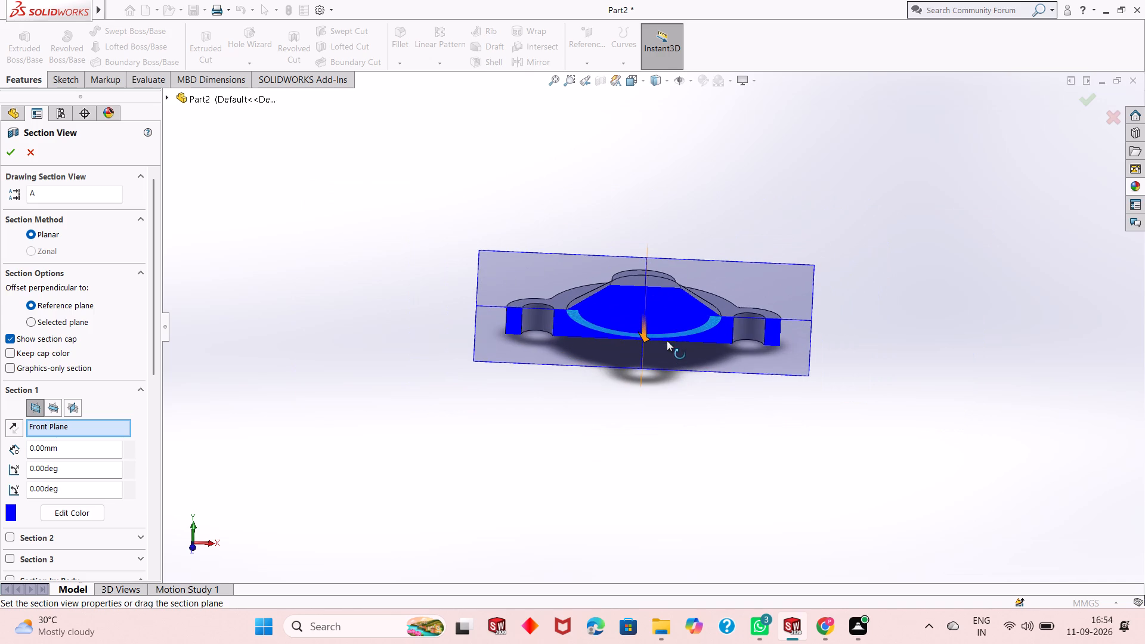
key(Escape)
Apply a section view of the part cut at the Front Plane with zero offset.
middle_drag(807, 305, 775, 423)
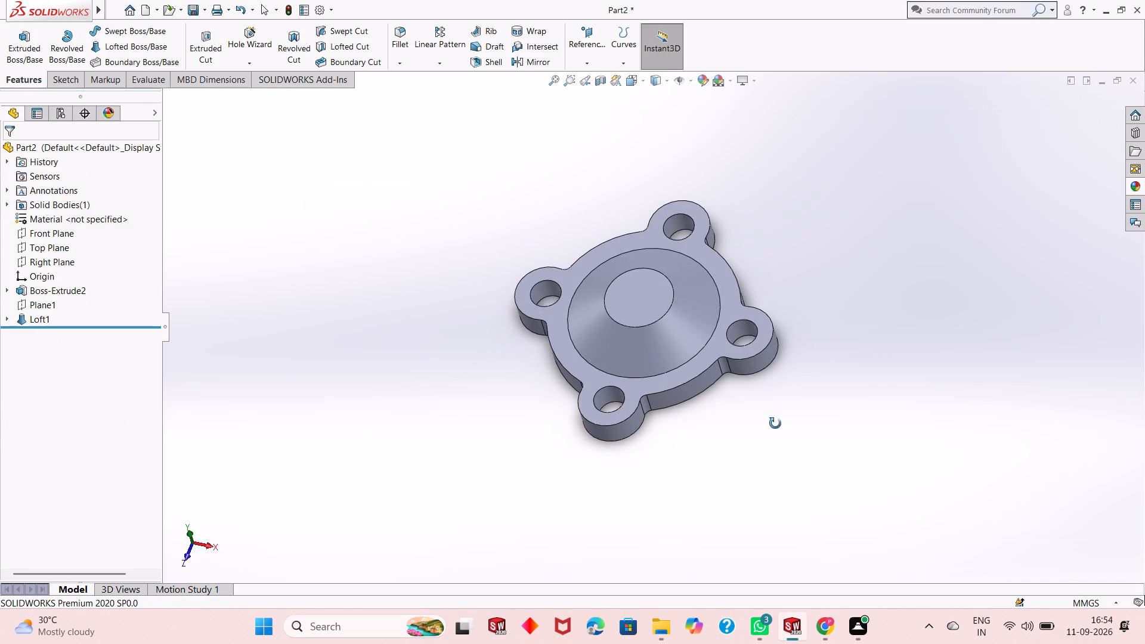
middle_drag(775, 423, 776, 434)
scroll(762, 278, down, 1)
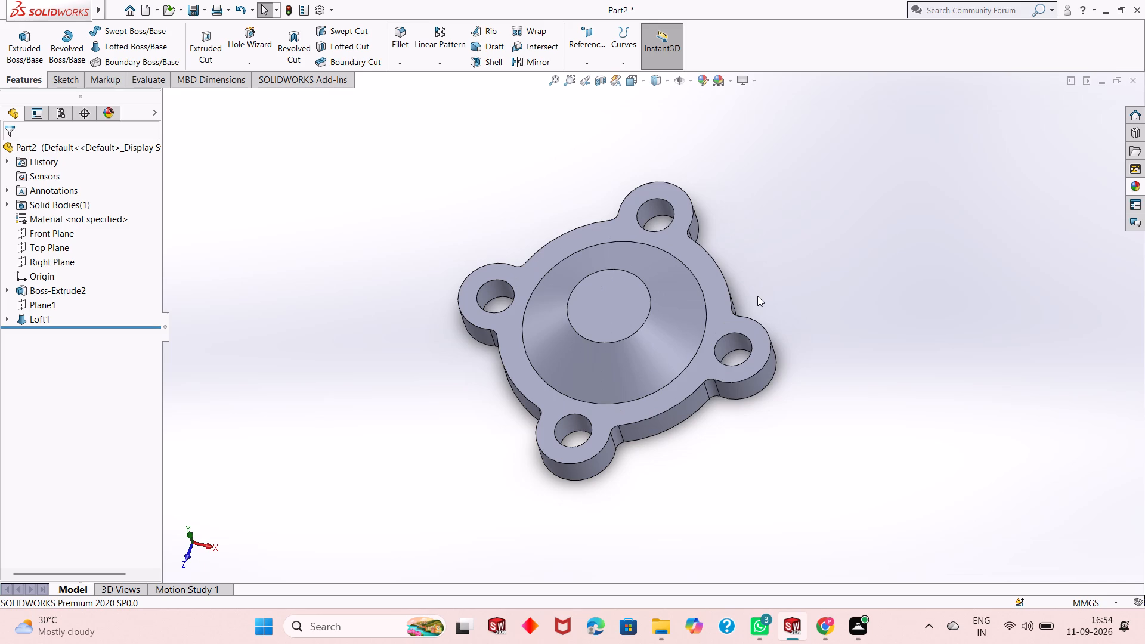
scroll(757, 296, down, 1)
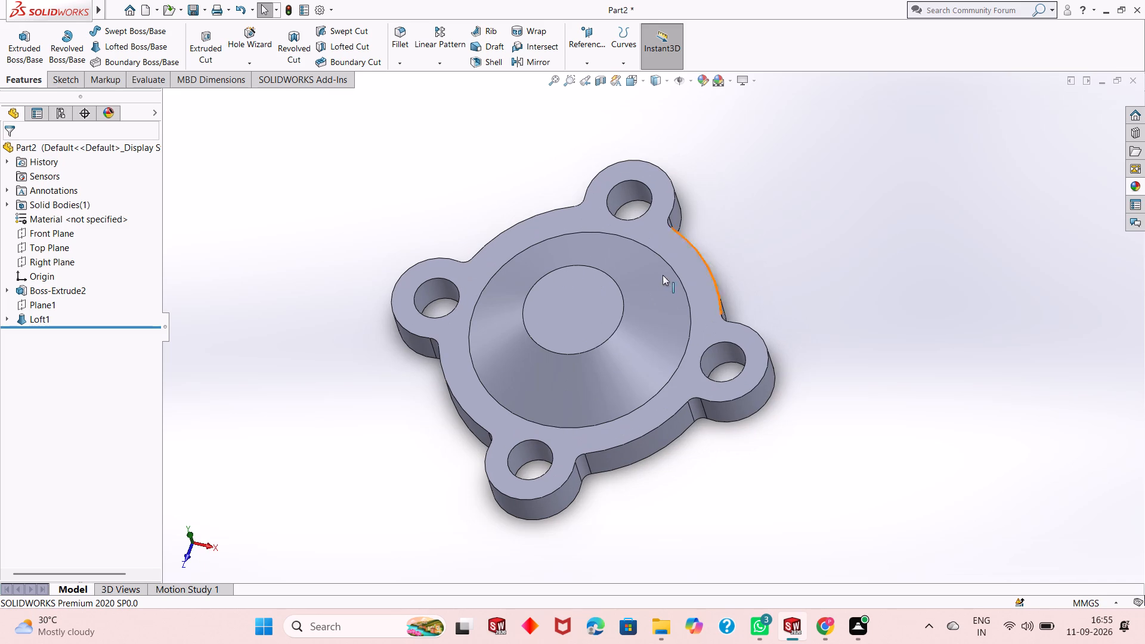
click(599, 83)
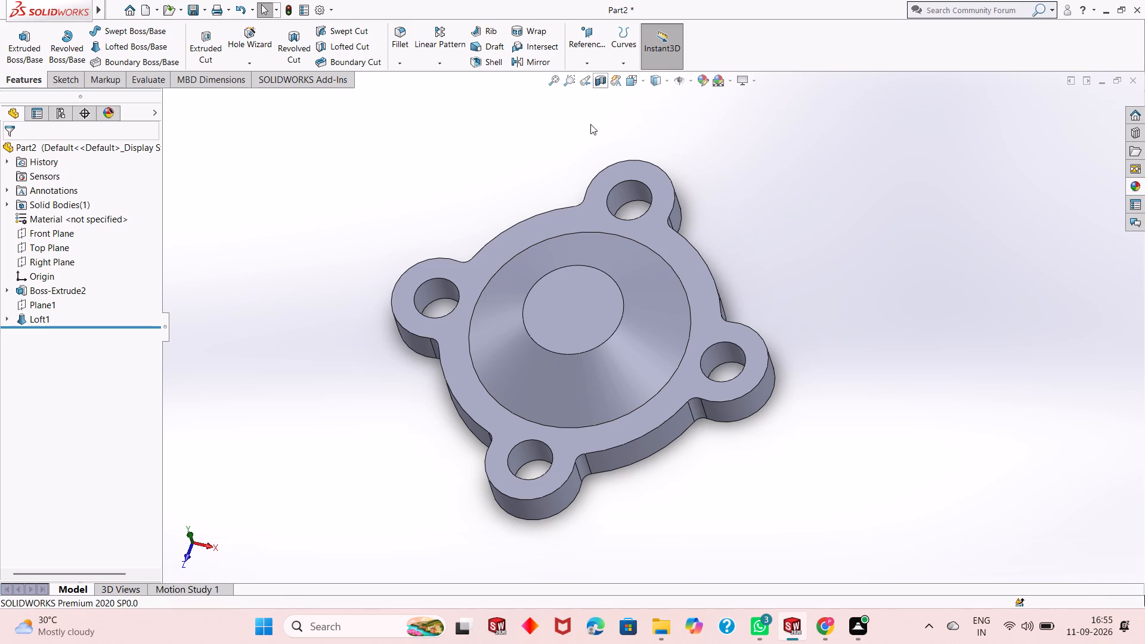
middle_drag(624, 445, 583, 422)
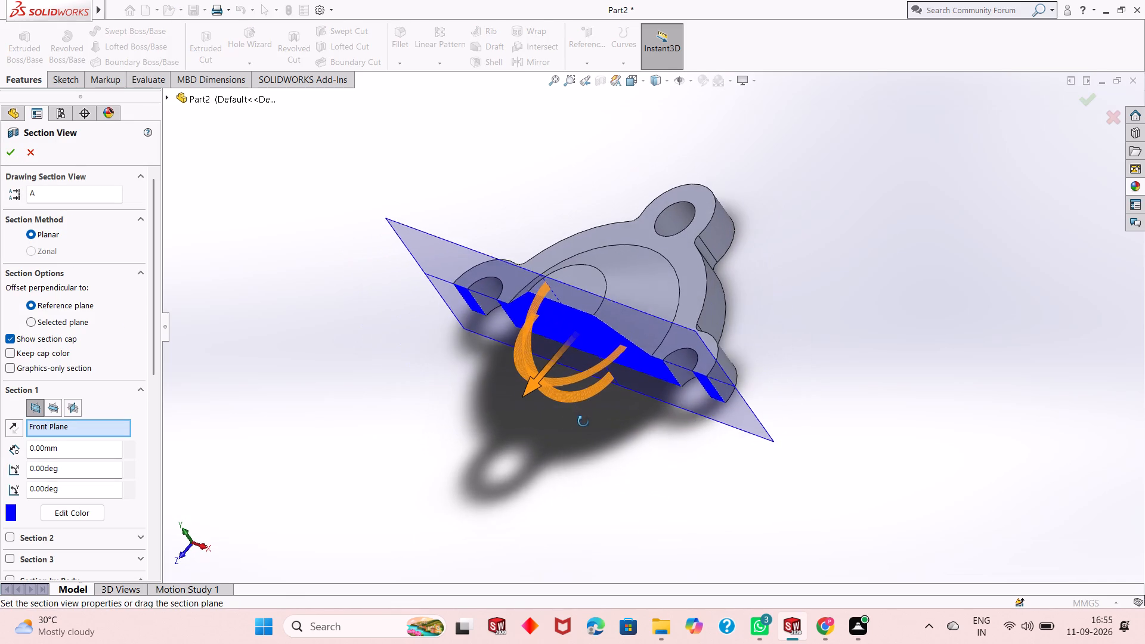
middle_drag(583, 422, 583, 425)
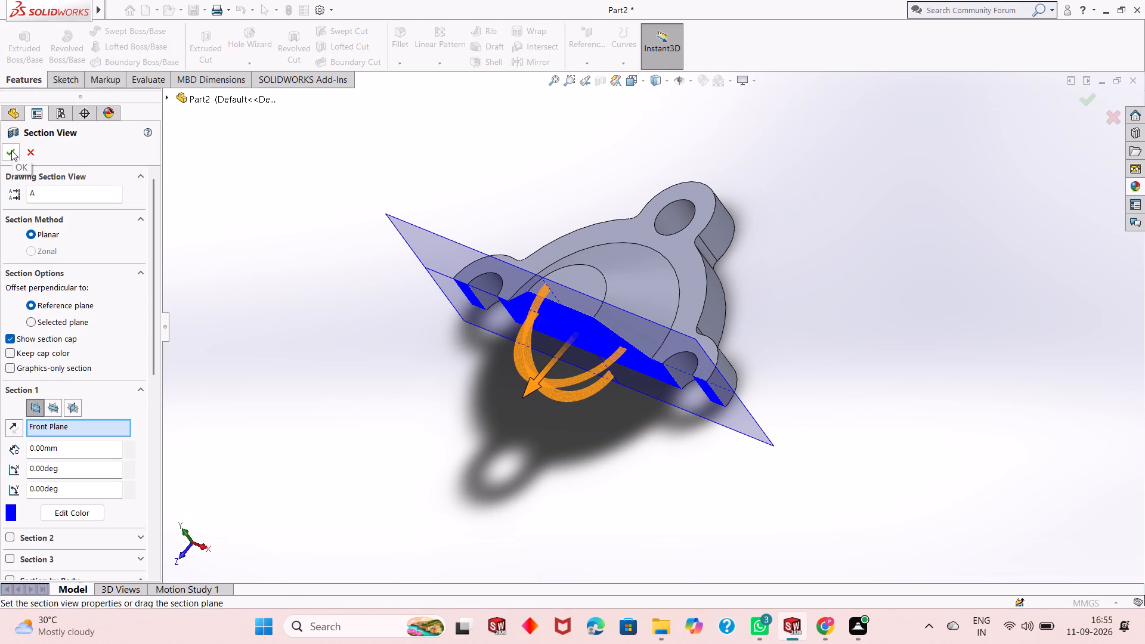
click(11, 150)
Examine the cut face of the plate and solid loft from several angles and distances.
middle_drag(554, 320, 554, 321)
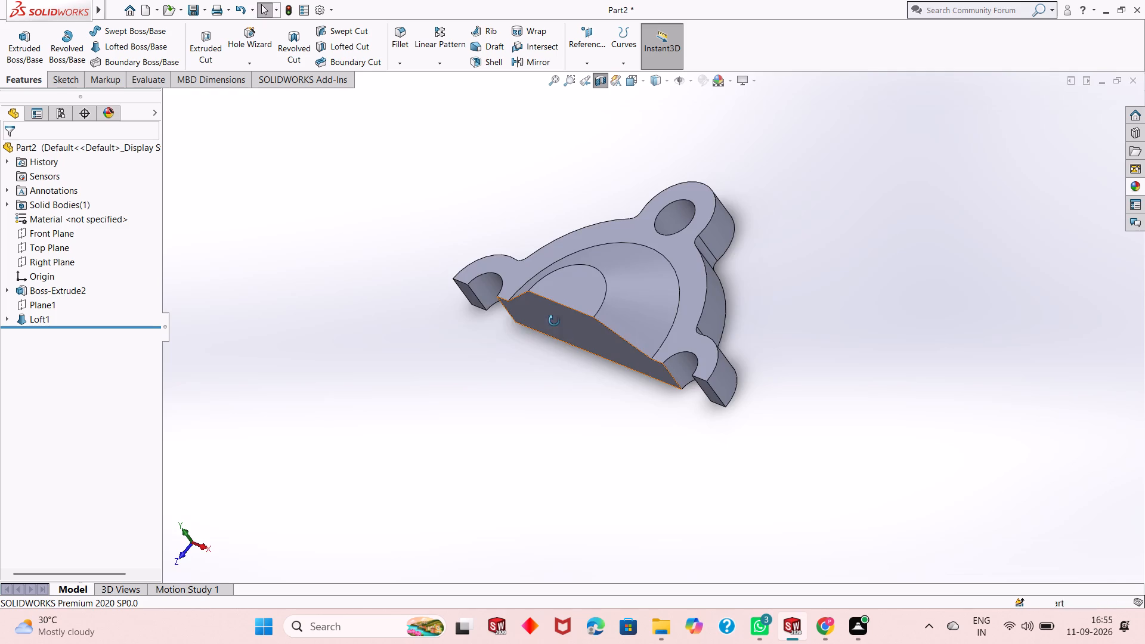
middle_drag(554, 321, 645, 324)
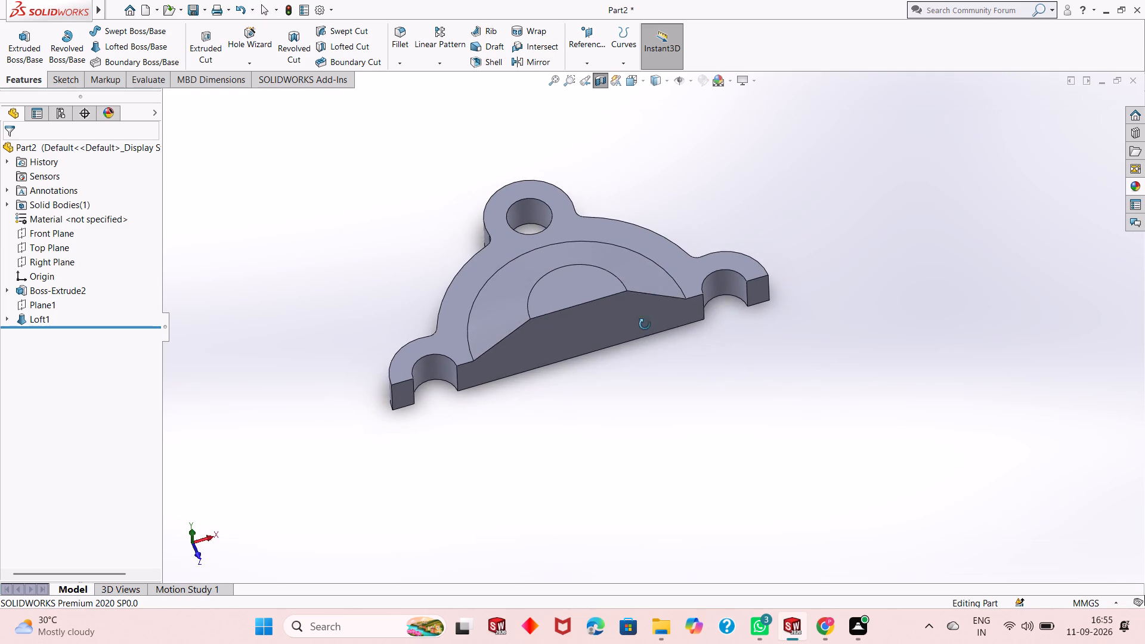
middle_drag(645, 324, 643, 336)
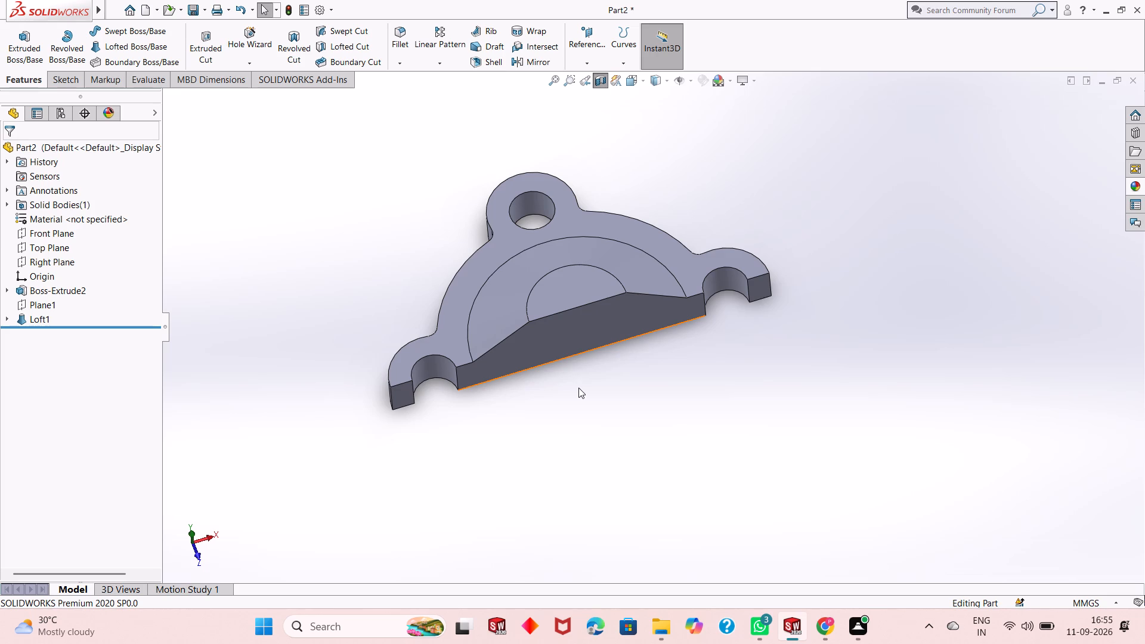
scroll(579, 287, down, 1)
scroll(579, 286, up, 1)
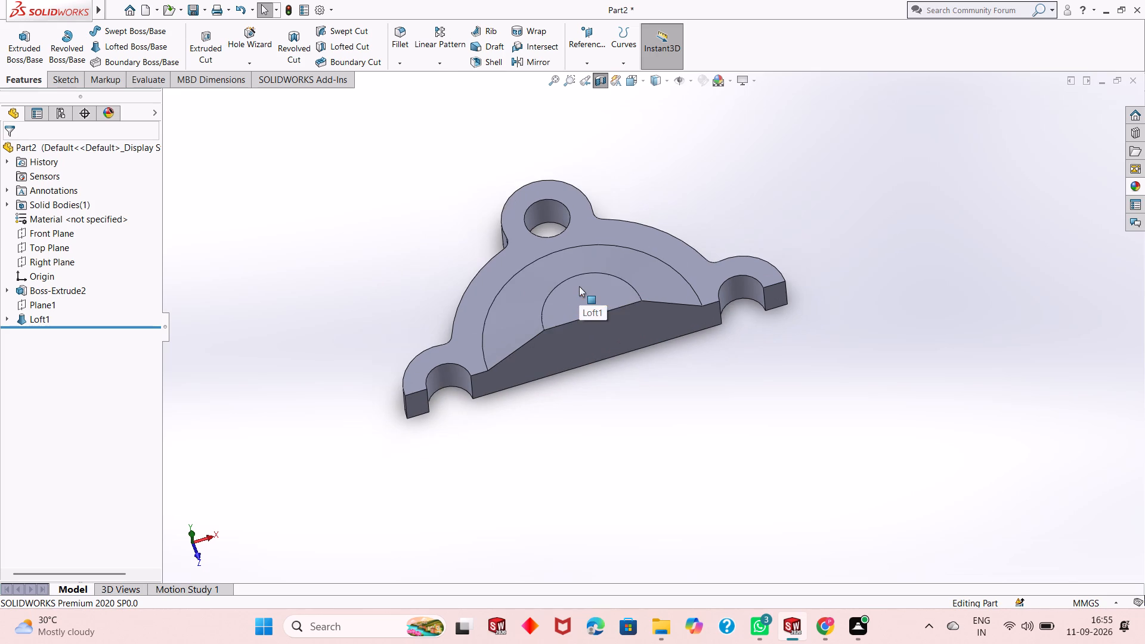
scroll(579, 286, down, 2)
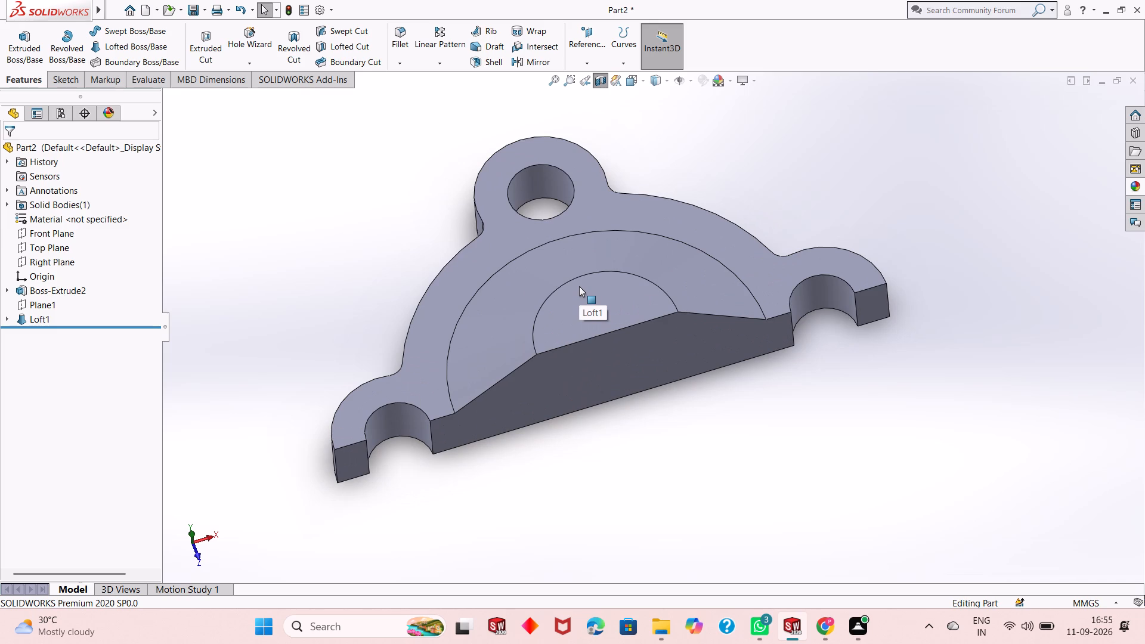
middle_drag(568, 420, 549, 346)
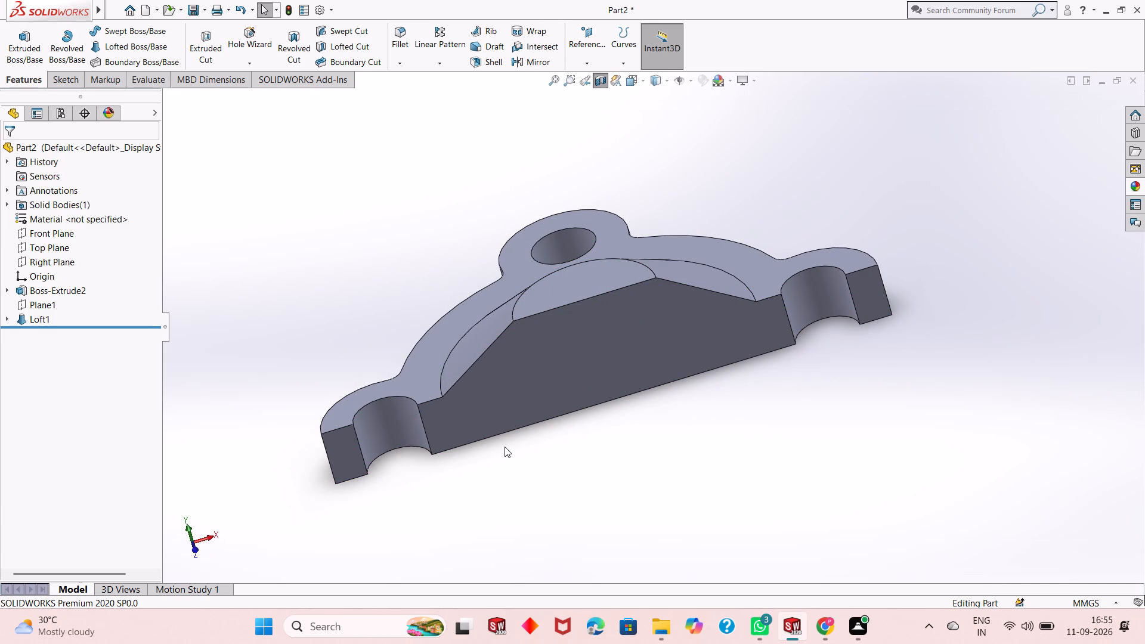
middle_drag(540, 438, 542, 488)
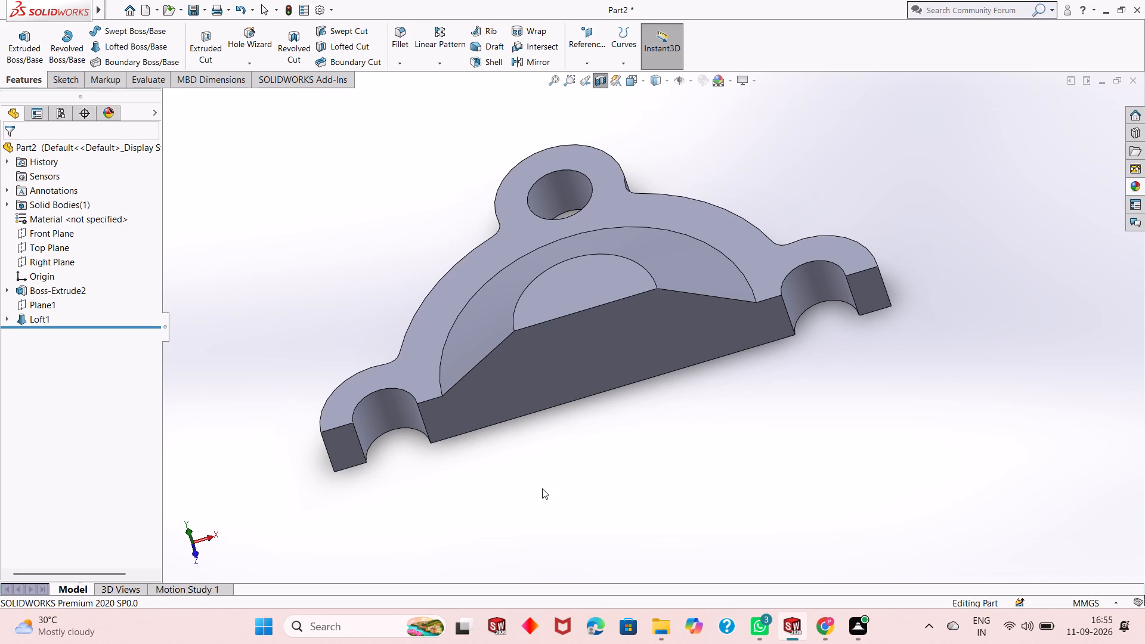
scroll(542, 488, up, 1)
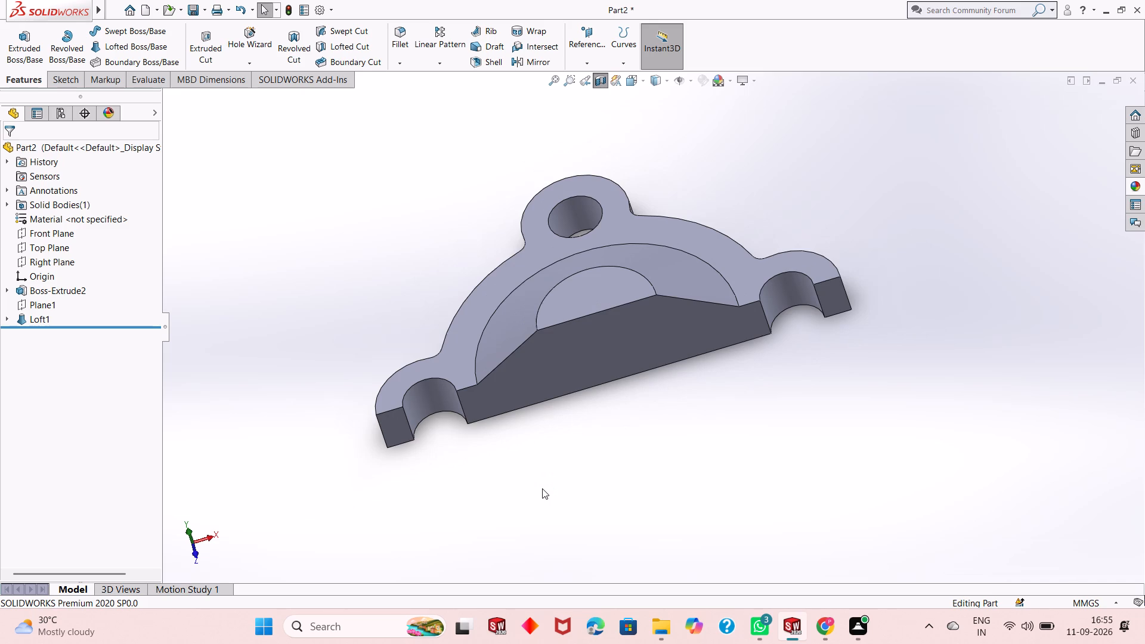
scroll(542, 488, up, 1)
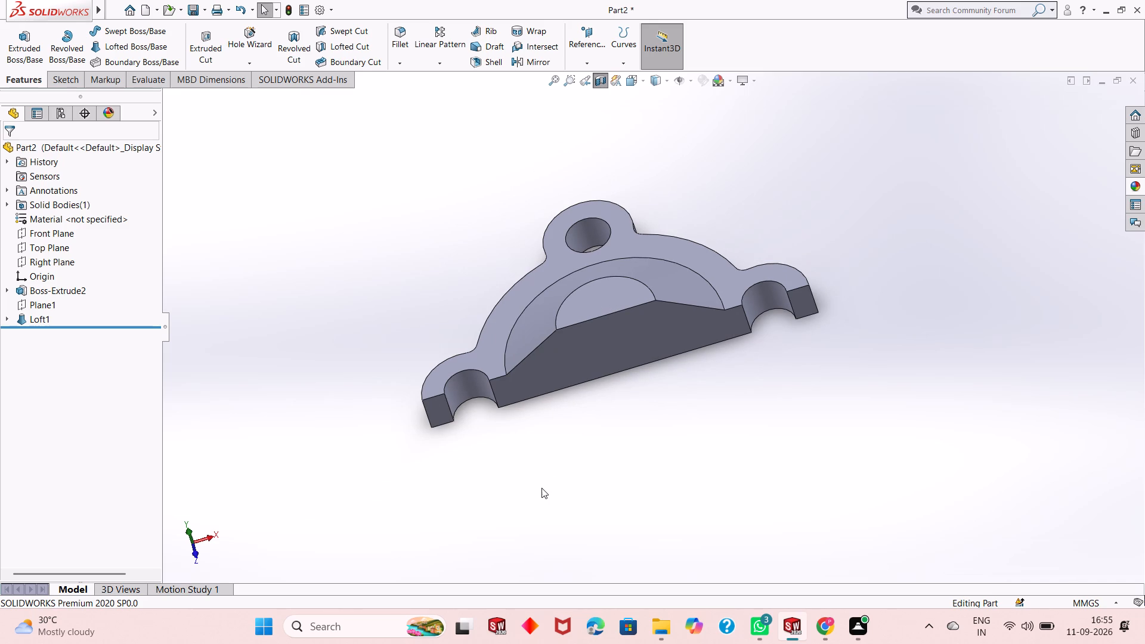
scroll(541, 488, up, 1)
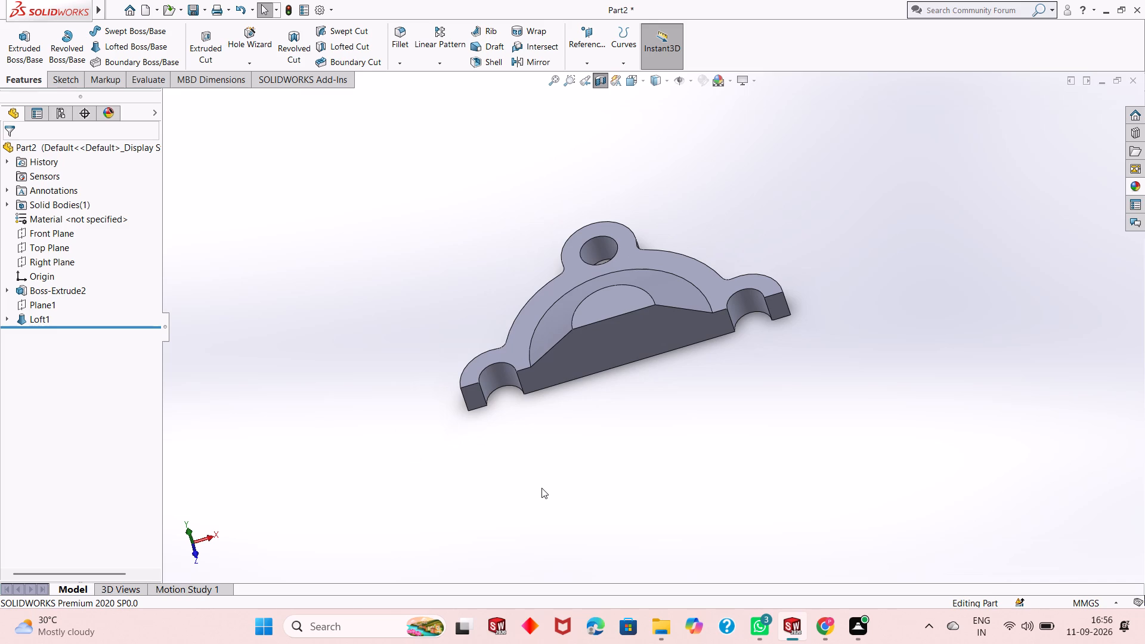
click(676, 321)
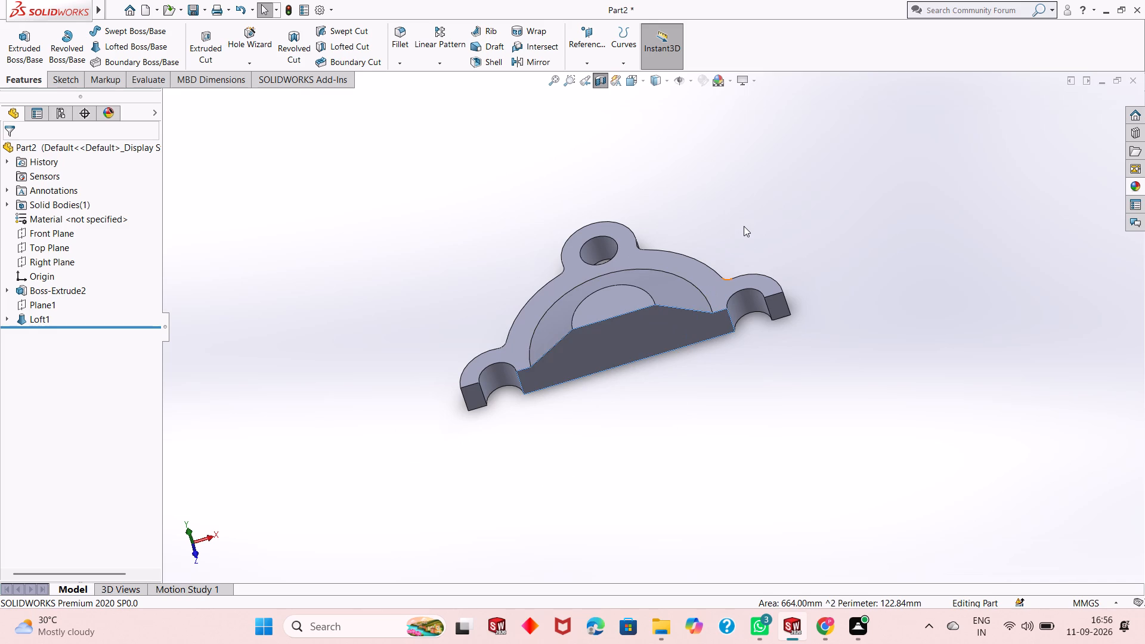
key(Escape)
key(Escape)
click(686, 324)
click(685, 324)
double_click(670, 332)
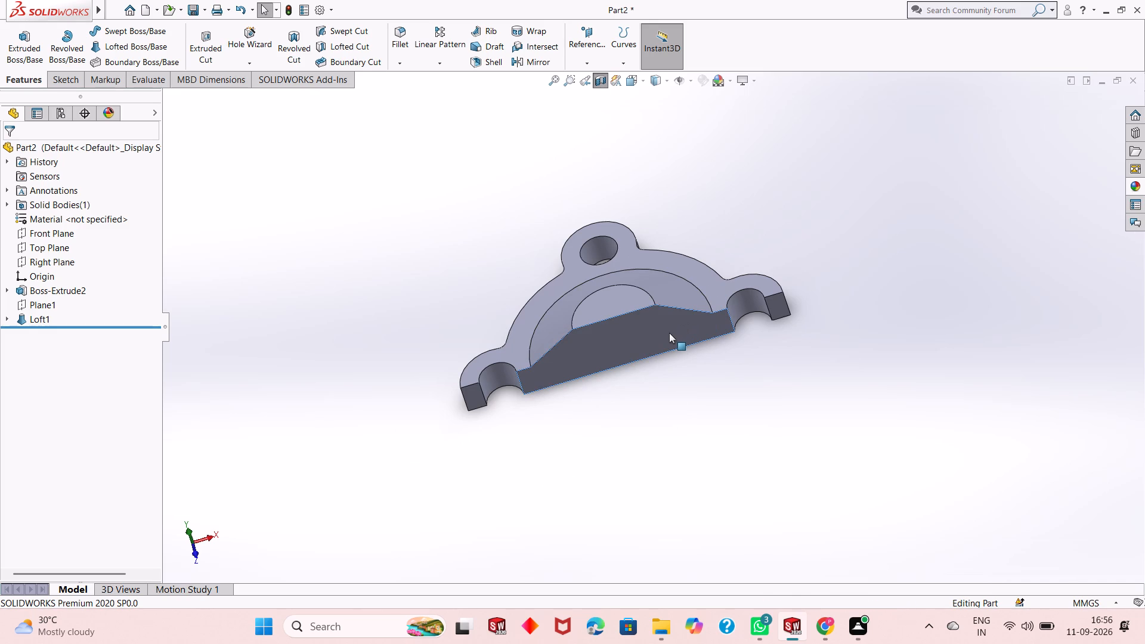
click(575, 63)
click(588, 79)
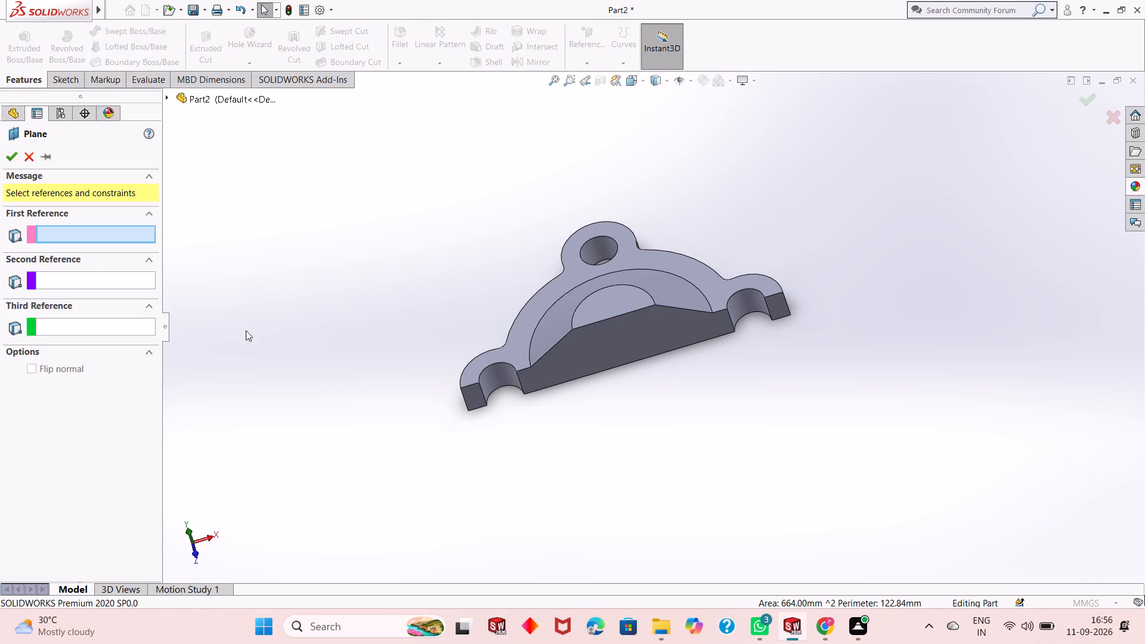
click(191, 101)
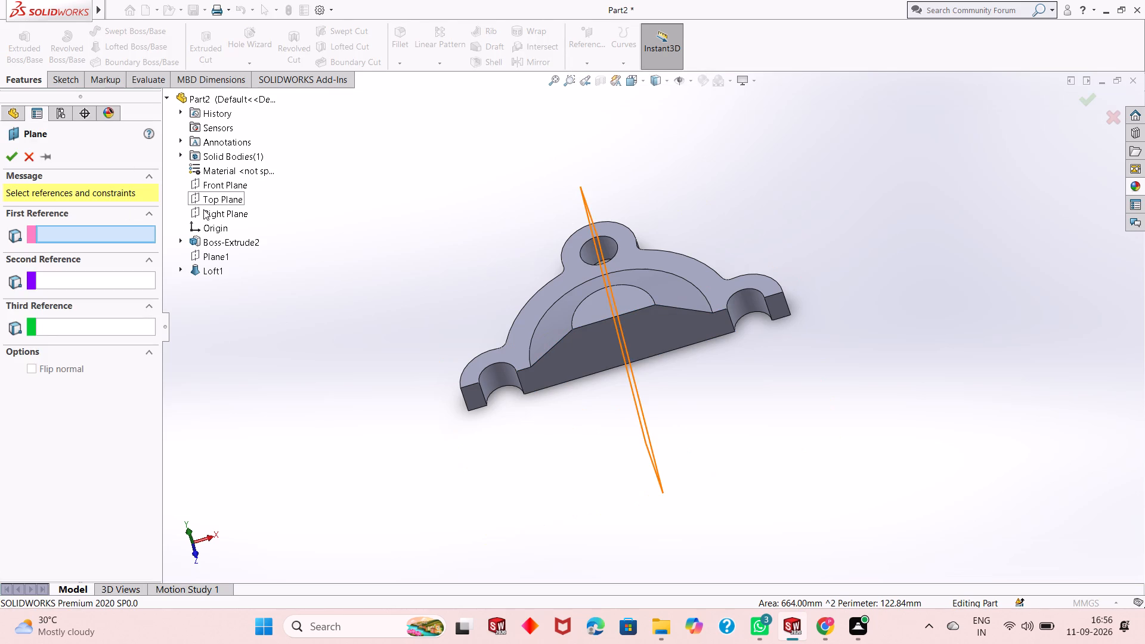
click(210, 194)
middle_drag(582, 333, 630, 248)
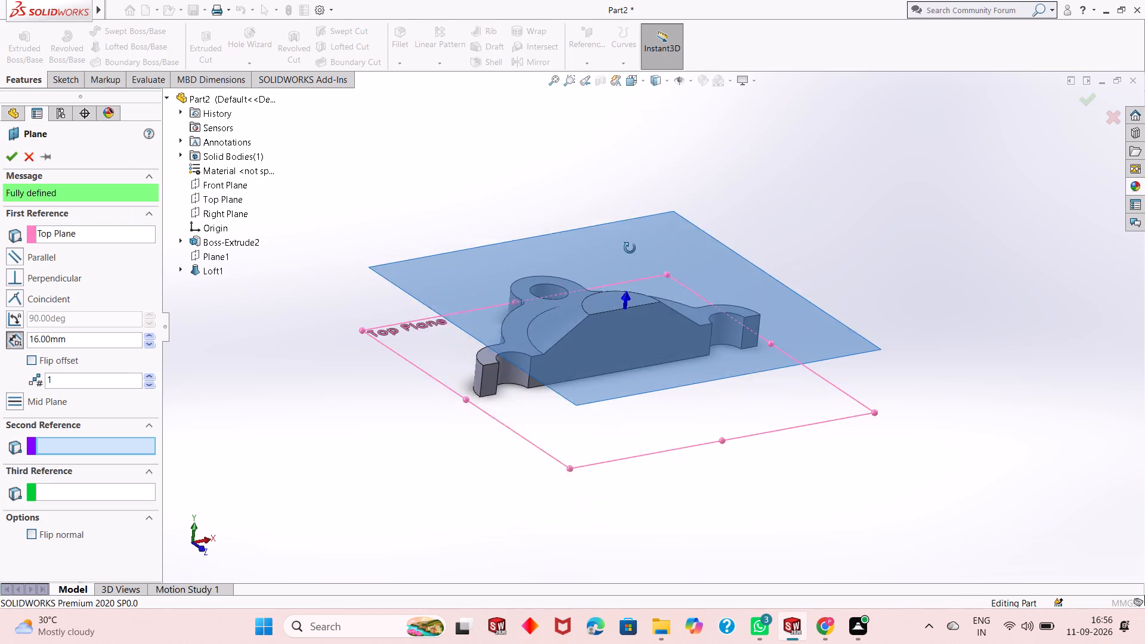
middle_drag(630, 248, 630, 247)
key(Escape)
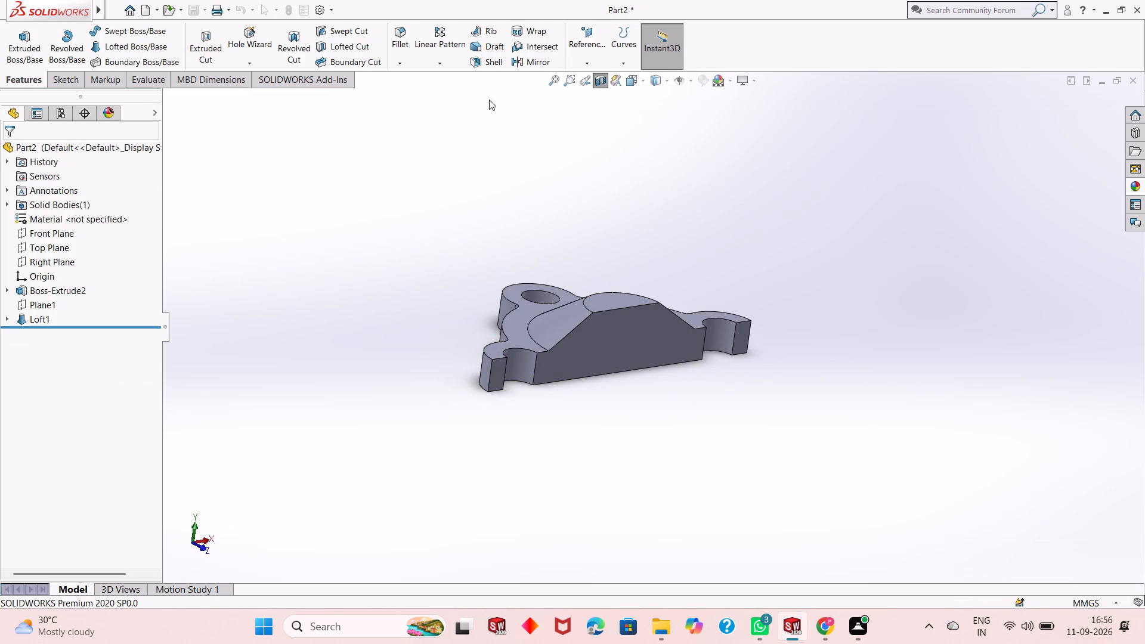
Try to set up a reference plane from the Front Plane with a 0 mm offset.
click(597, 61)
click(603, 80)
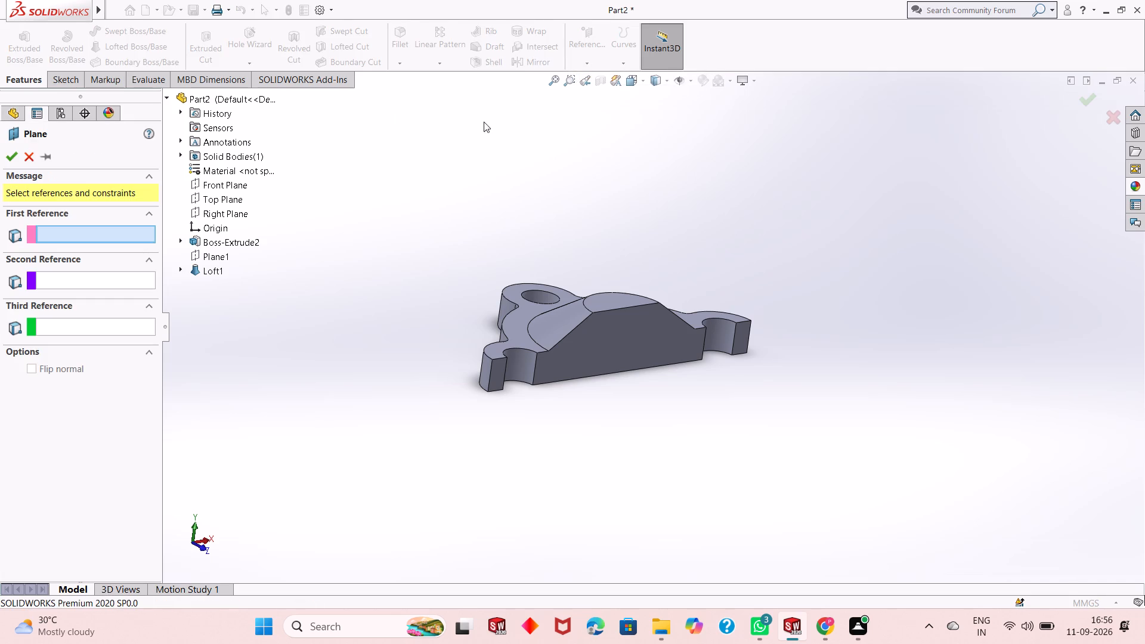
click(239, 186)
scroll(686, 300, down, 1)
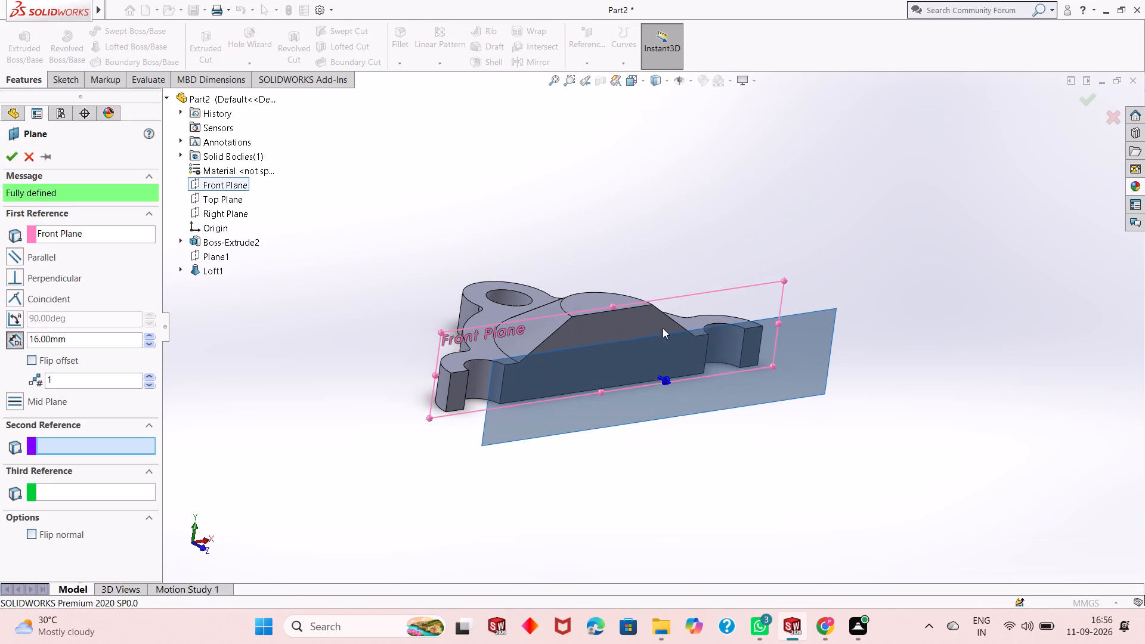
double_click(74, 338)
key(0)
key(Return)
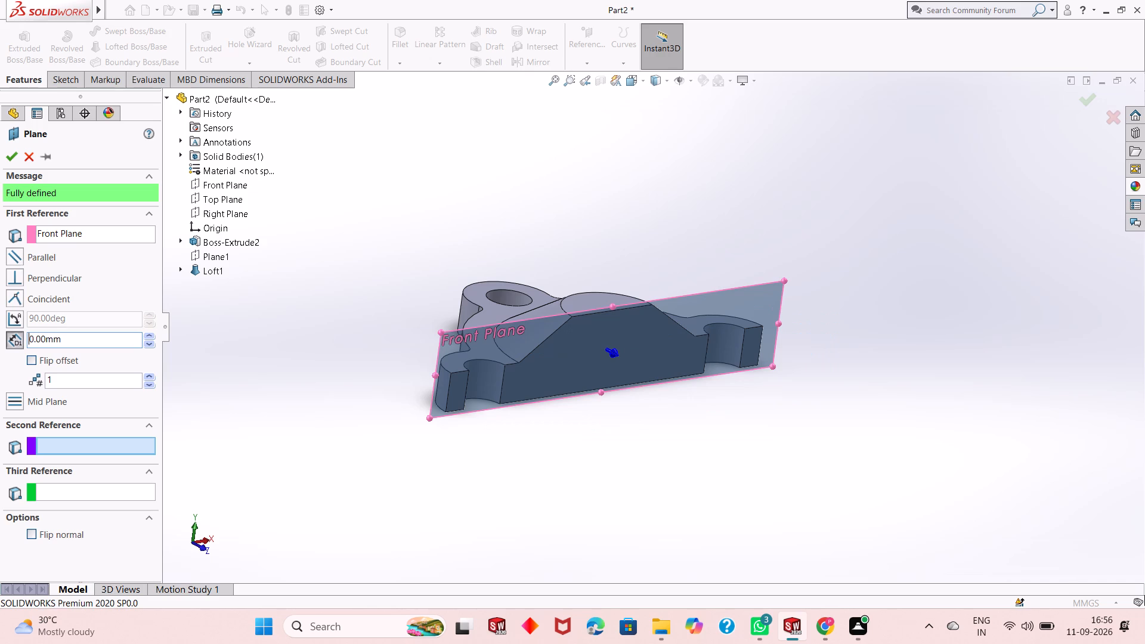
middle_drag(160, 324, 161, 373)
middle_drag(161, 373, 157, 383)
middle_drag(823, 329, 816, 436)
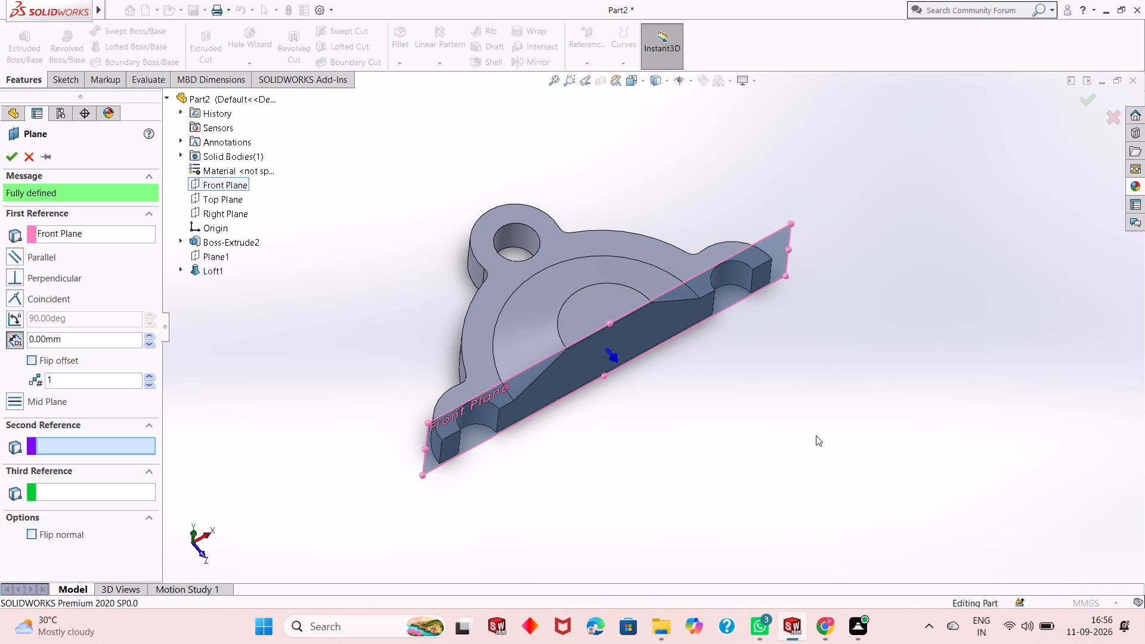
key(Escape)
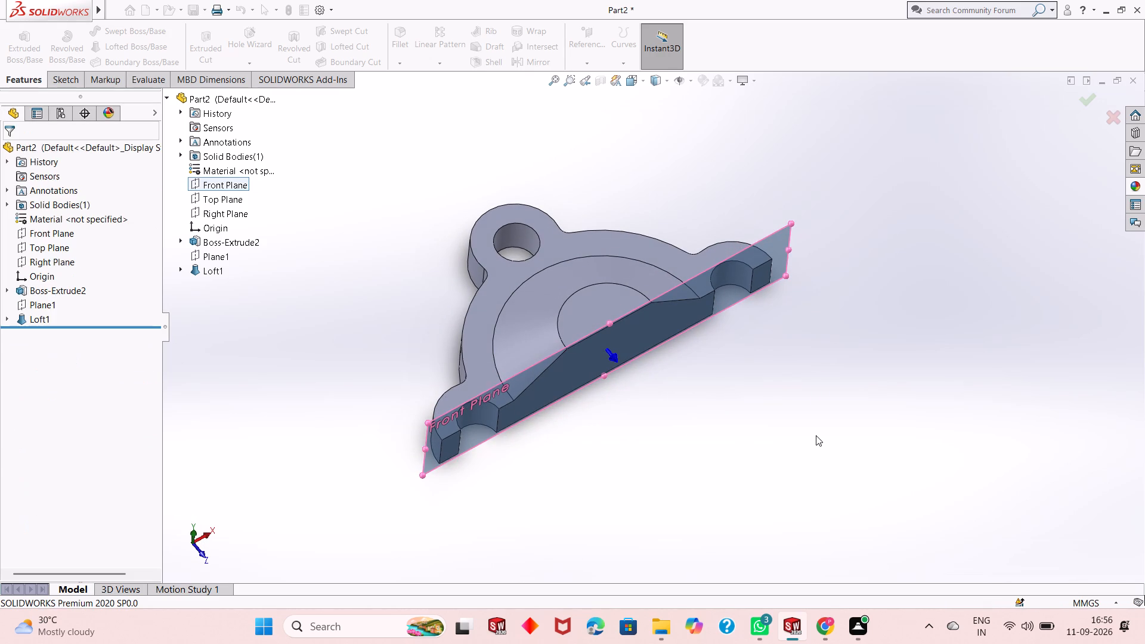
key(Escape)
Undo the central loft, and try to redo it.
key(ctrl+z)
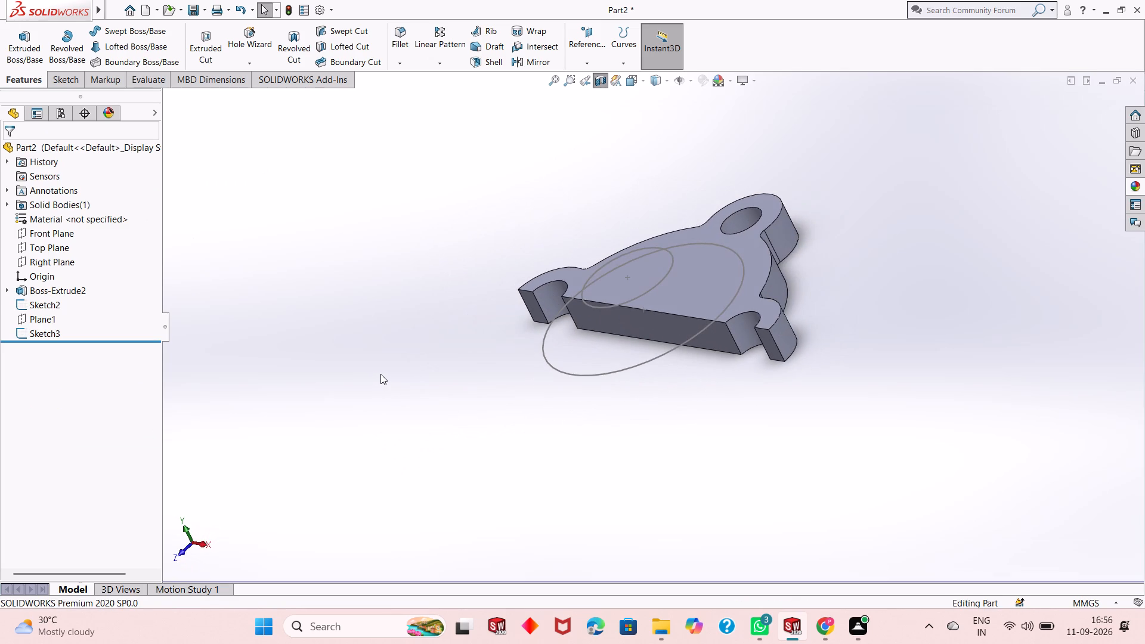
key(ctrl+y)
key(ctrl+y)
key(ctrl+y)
Turn off the section view of the part.
click(594, 85)
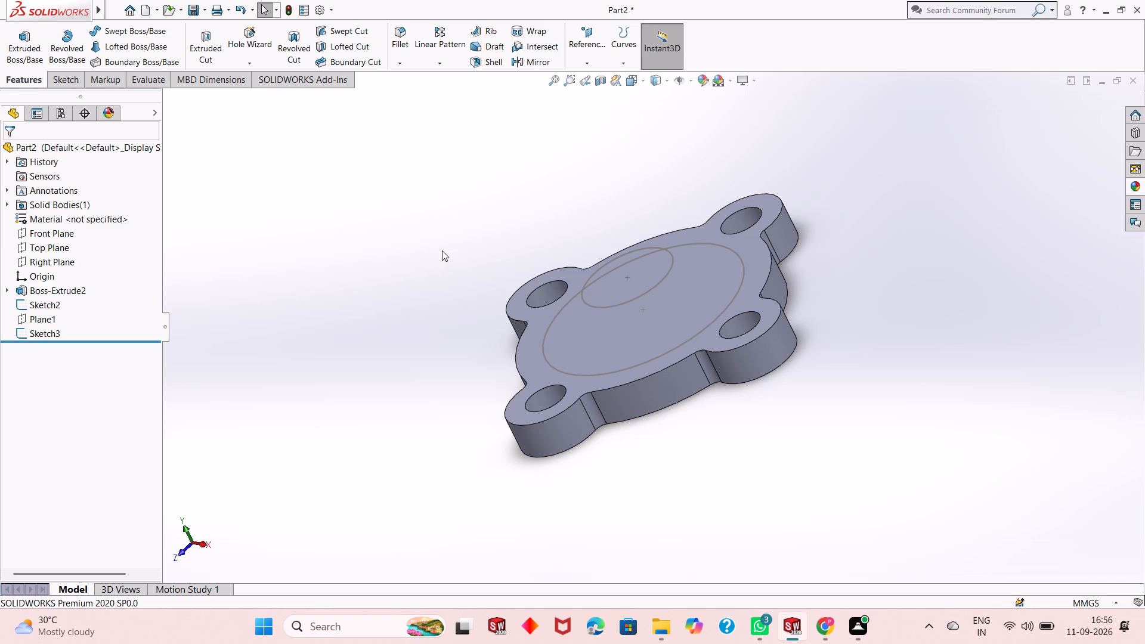
Loft a solid boss from the large 44 mm circle sketch on the plate to the 20 mm circle sketch on the offset plane.
click(116, 42)
click(639, 364)
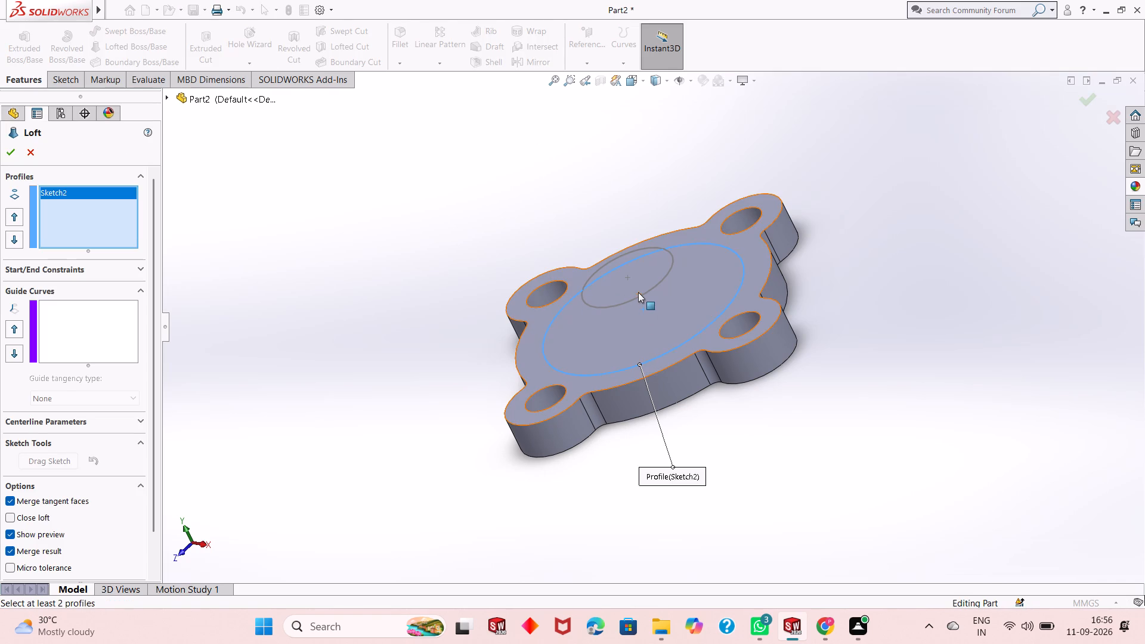
click(639, 297)
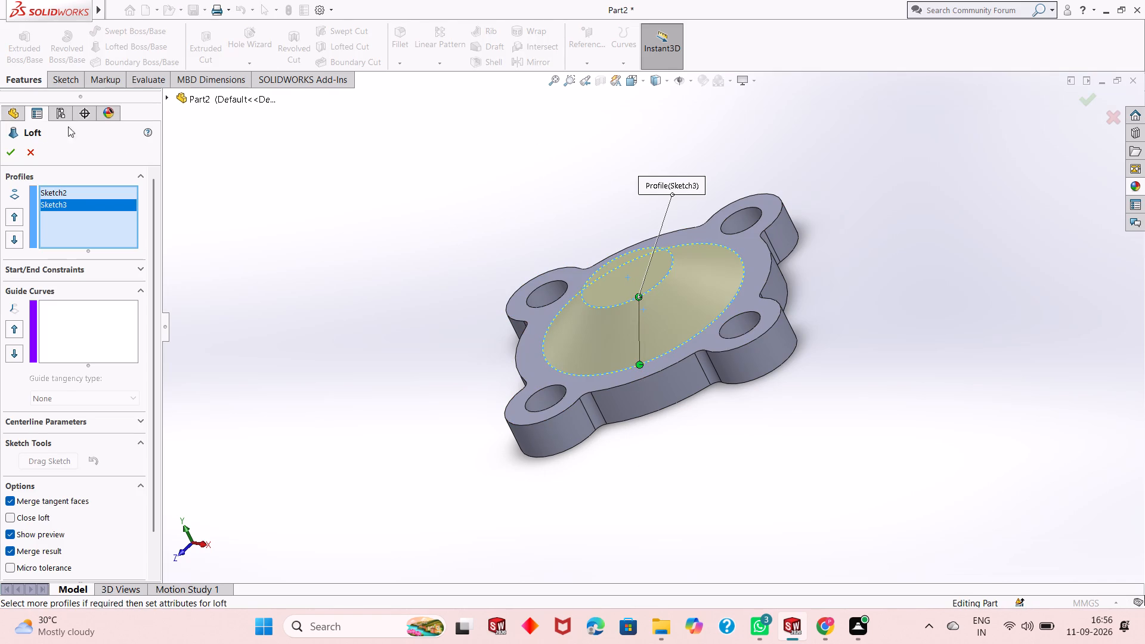
click(8, 152)
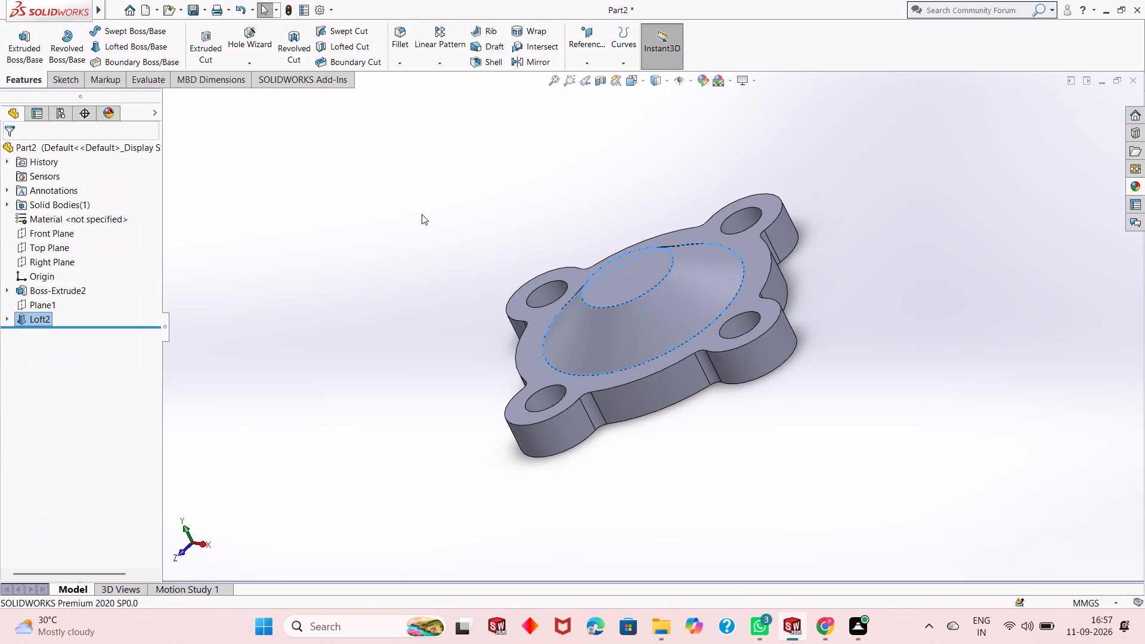
key(Escape)
key(Escape)
key(Escape)
Preview a section view at the Front Plane with zero offset and look through its section options.
click(599, 84)
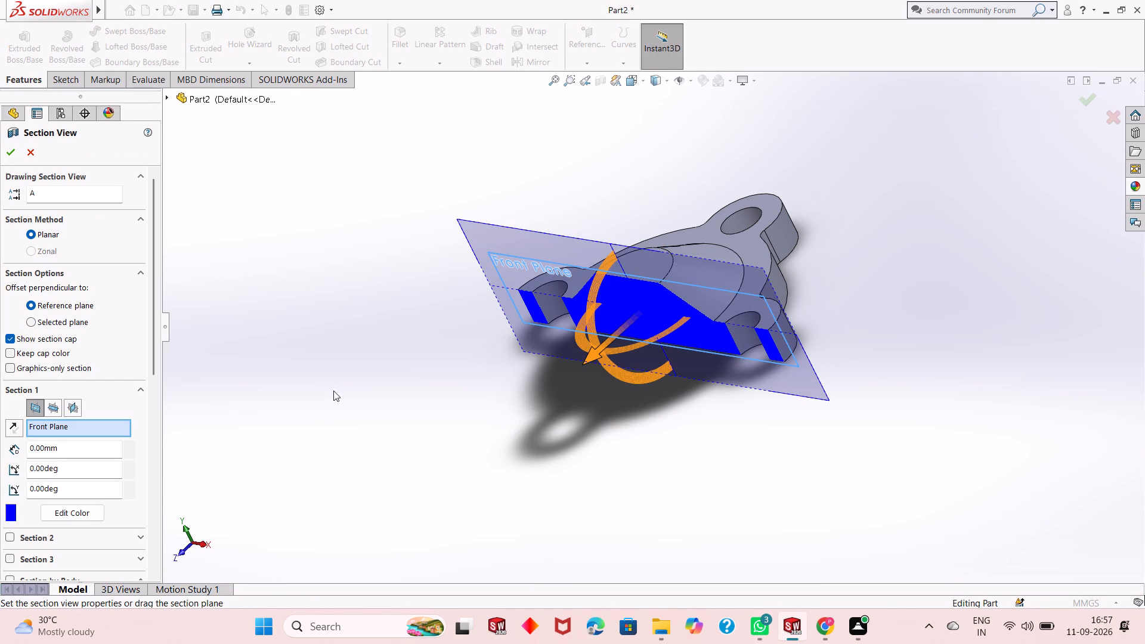
middle_drag(335, 390, 313, 485)
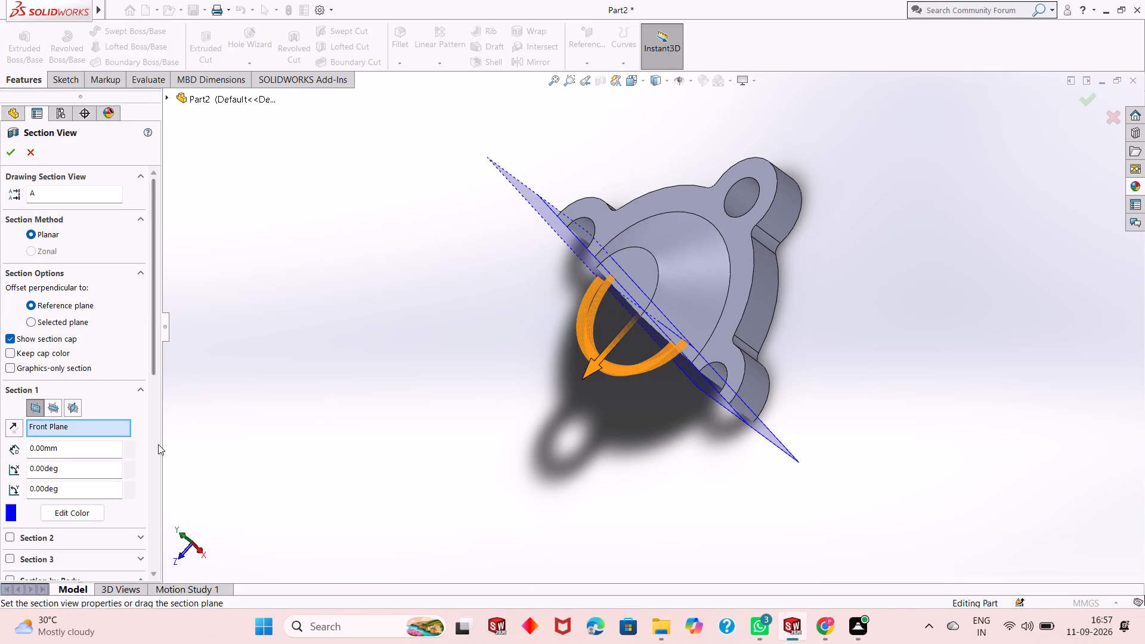
scroll(158, 444, down, 4)
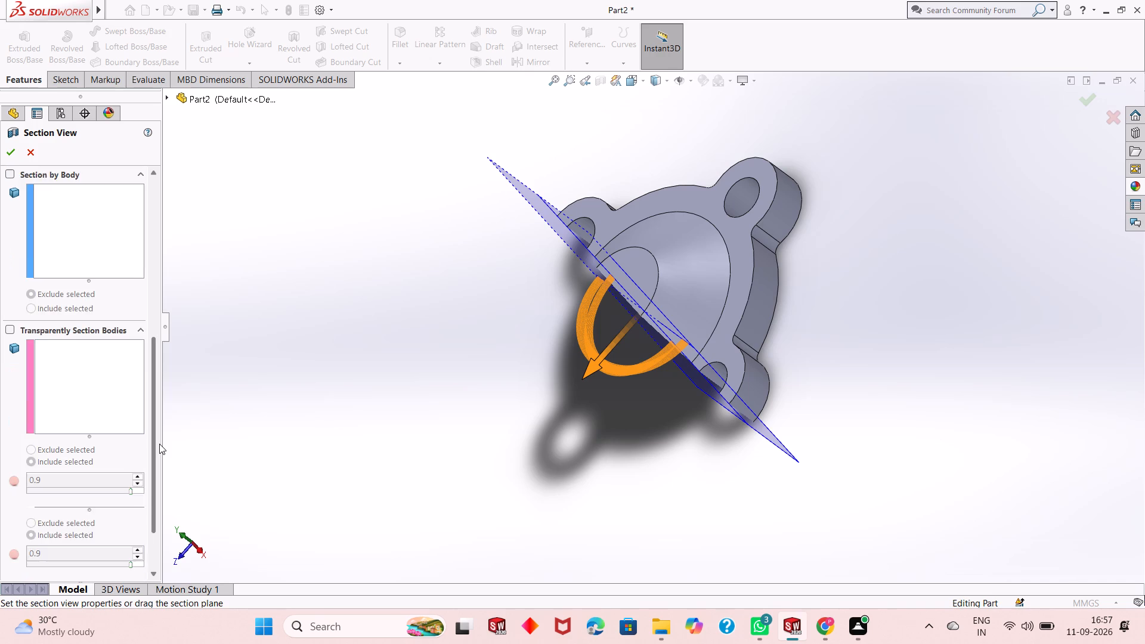
scroll(159, 444, down, 1)
scroll(159, 444, up, 7)
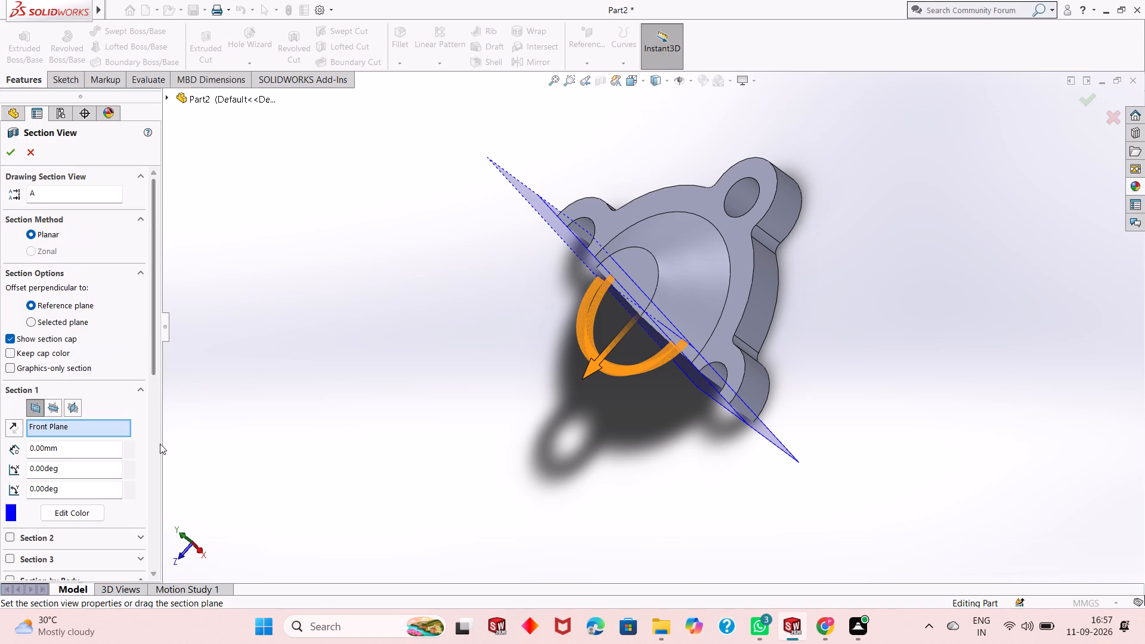
scroll(160, 444, up, 1)
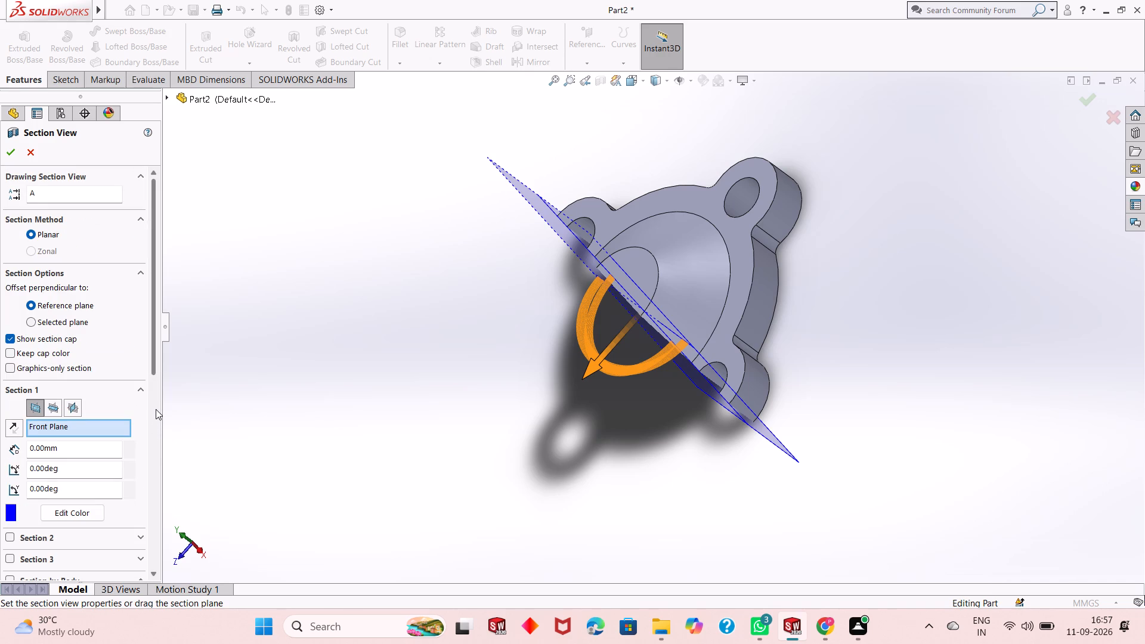
scroll(156, 408, up, 1)
scroll(156, 408, down, 5)
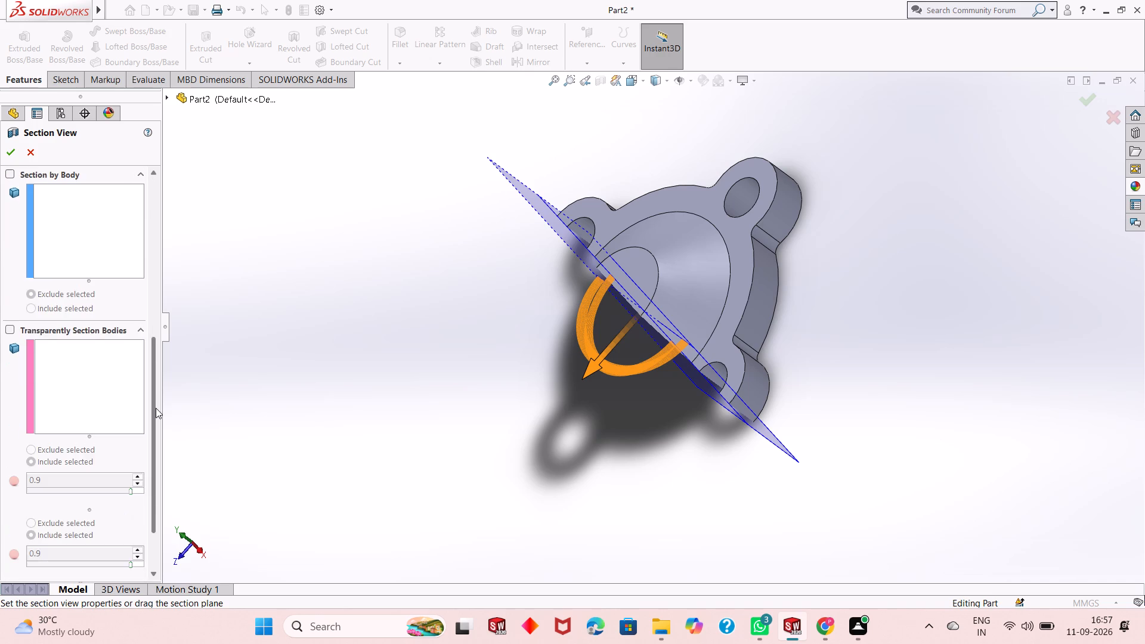
scroll(156, 408, up, 4)
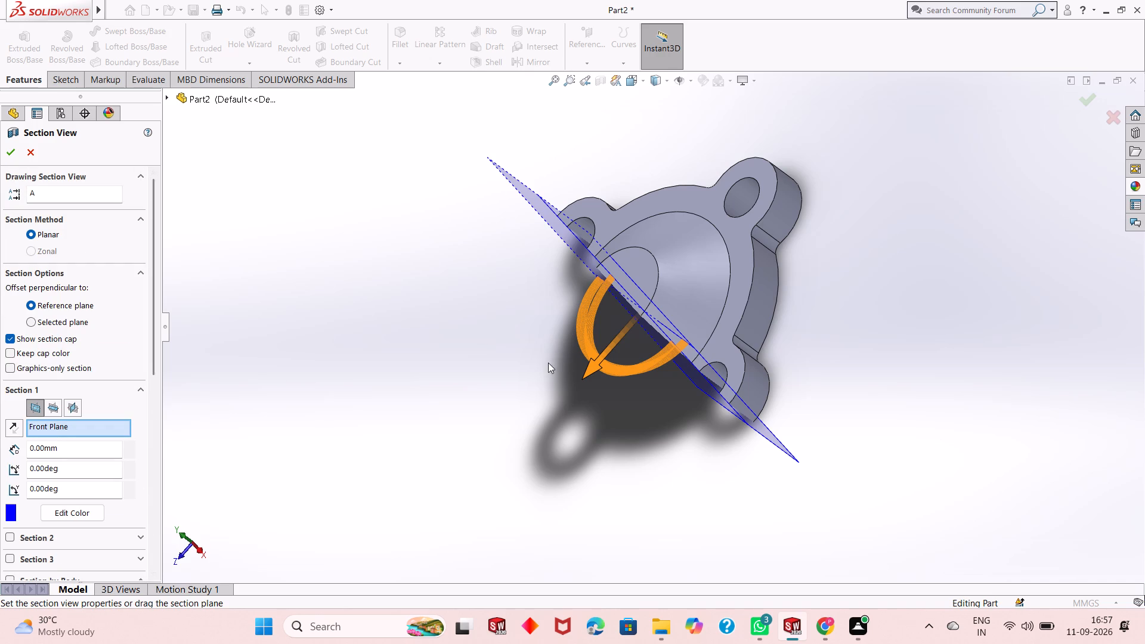
Try different offsets of the section cut from the Front Plane, settle on 1 mm, and apply the section view.
middle_drag(548, 363, 573, 321)
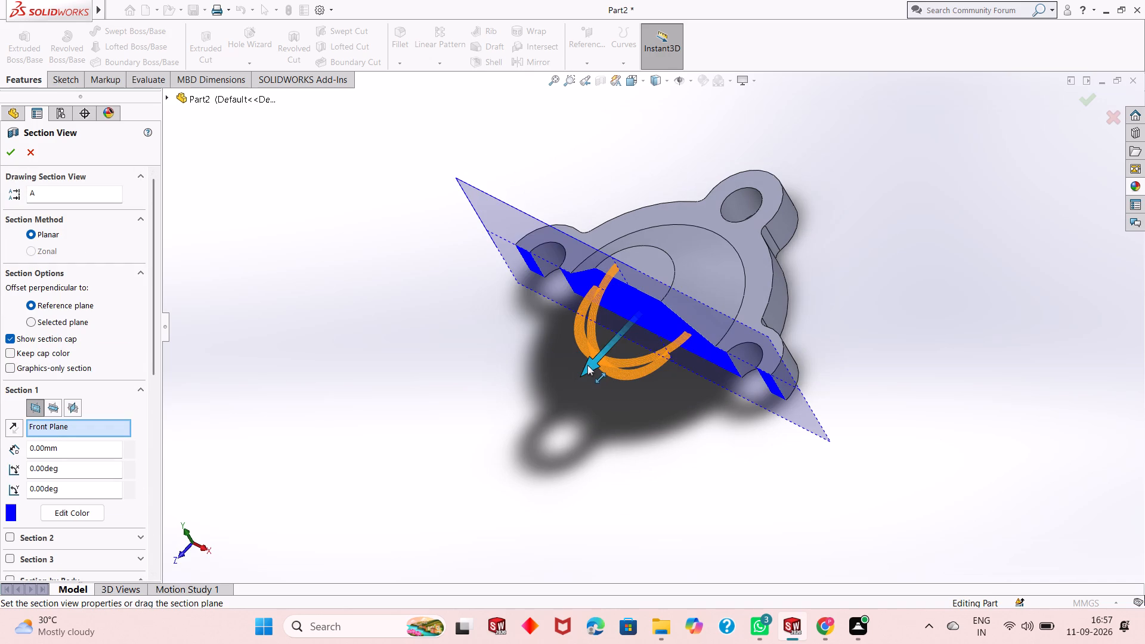
click(589, 364)
drag(589, 364, 574, 373)
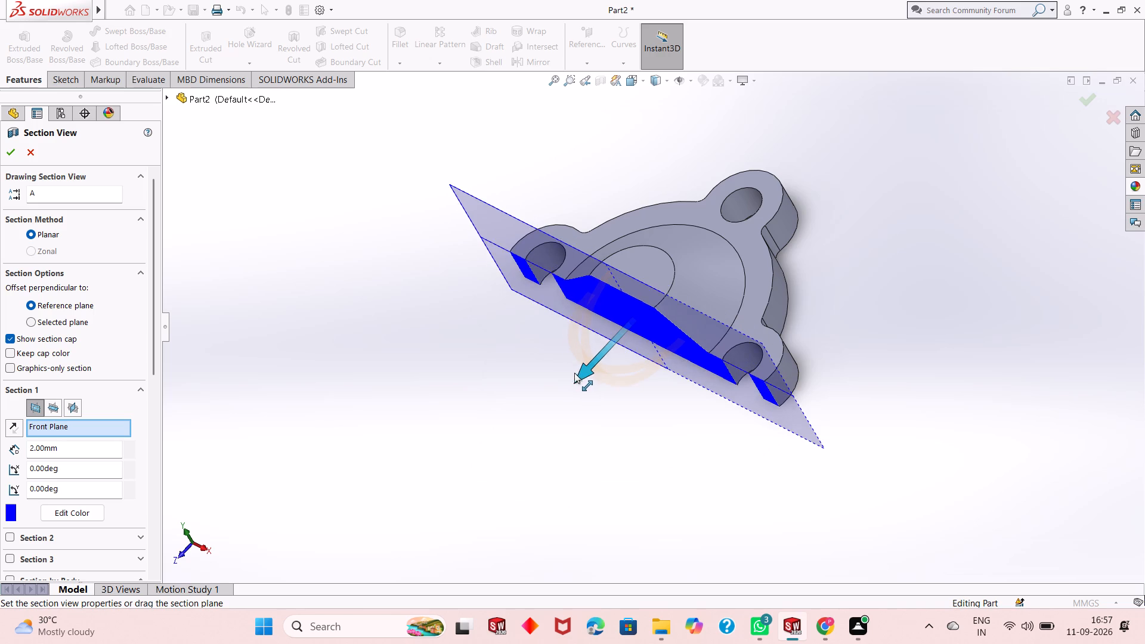
drag(574, 373, 499, 420)
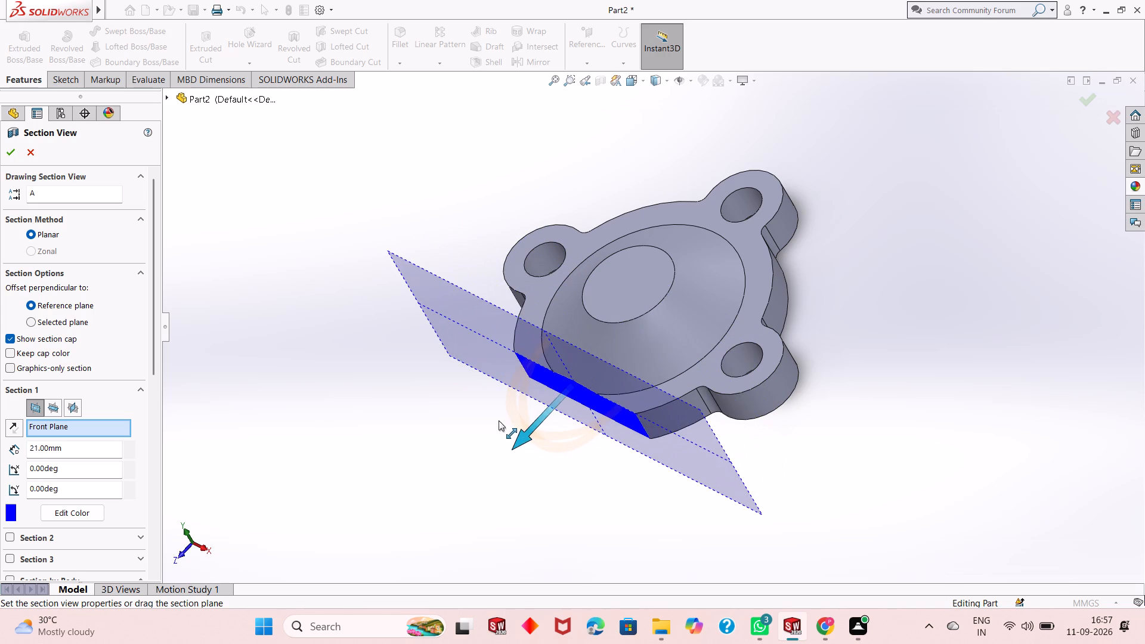
drag(499, 420, 540, 401)
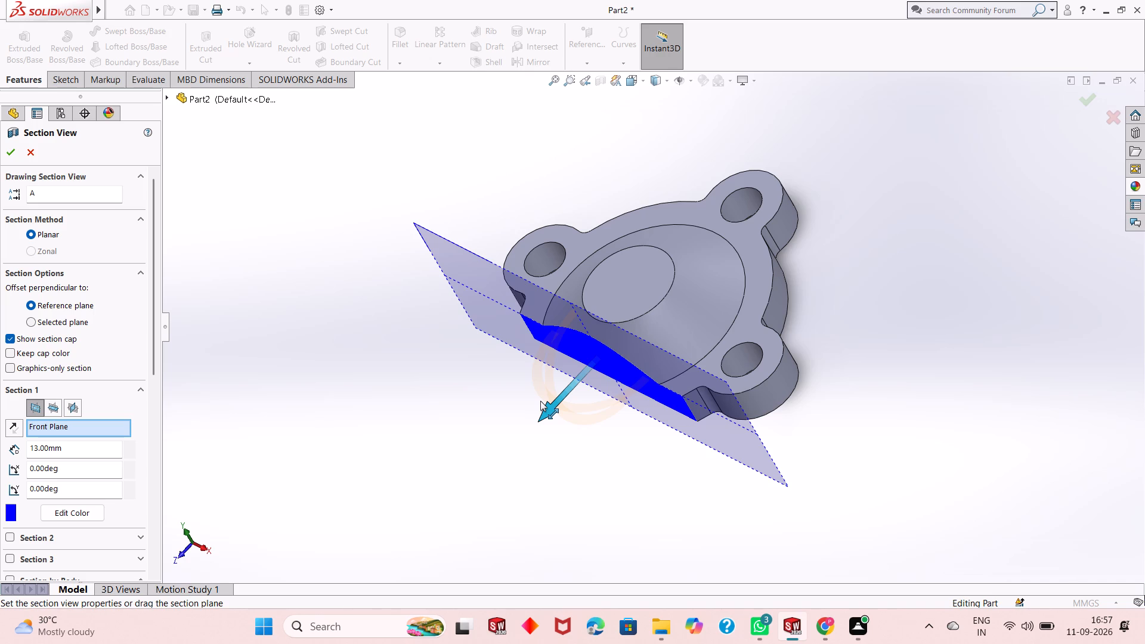
drag(540, 401, 573, 362)
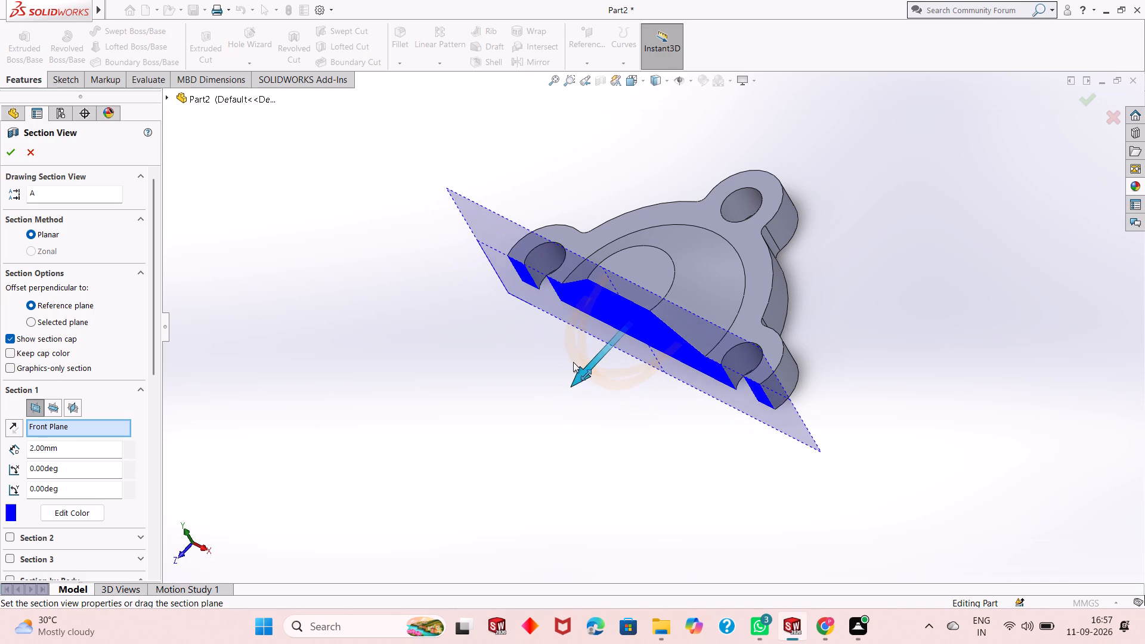
drag(573, 362, 577, 358)
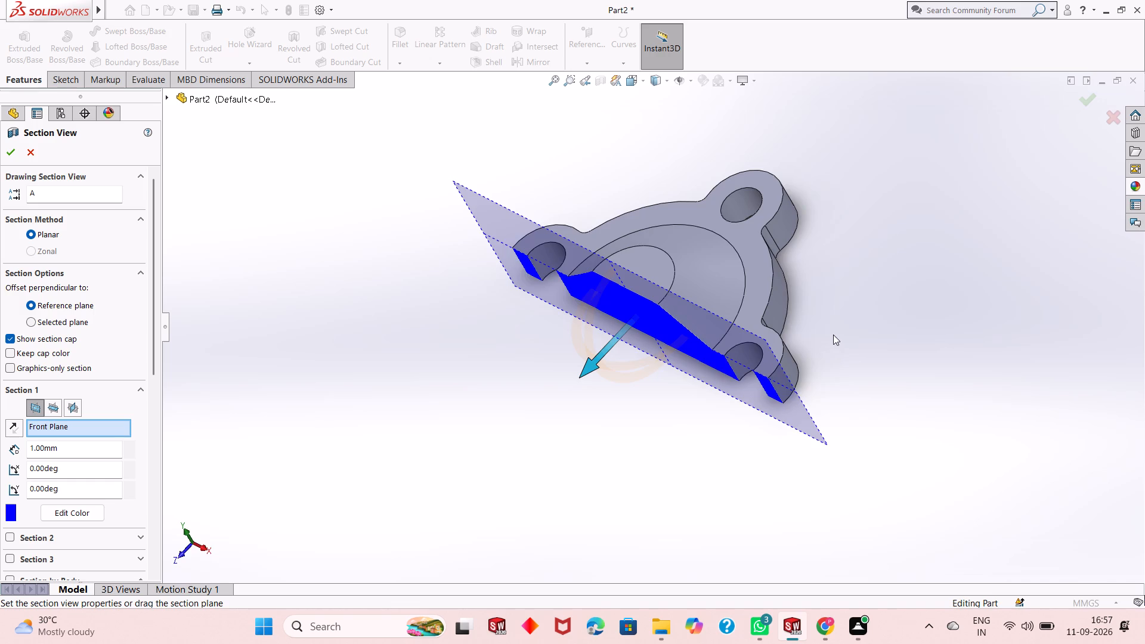
middle_drag(833, 335, 809, 419)
middle_drag(809, 419, 837, 372)
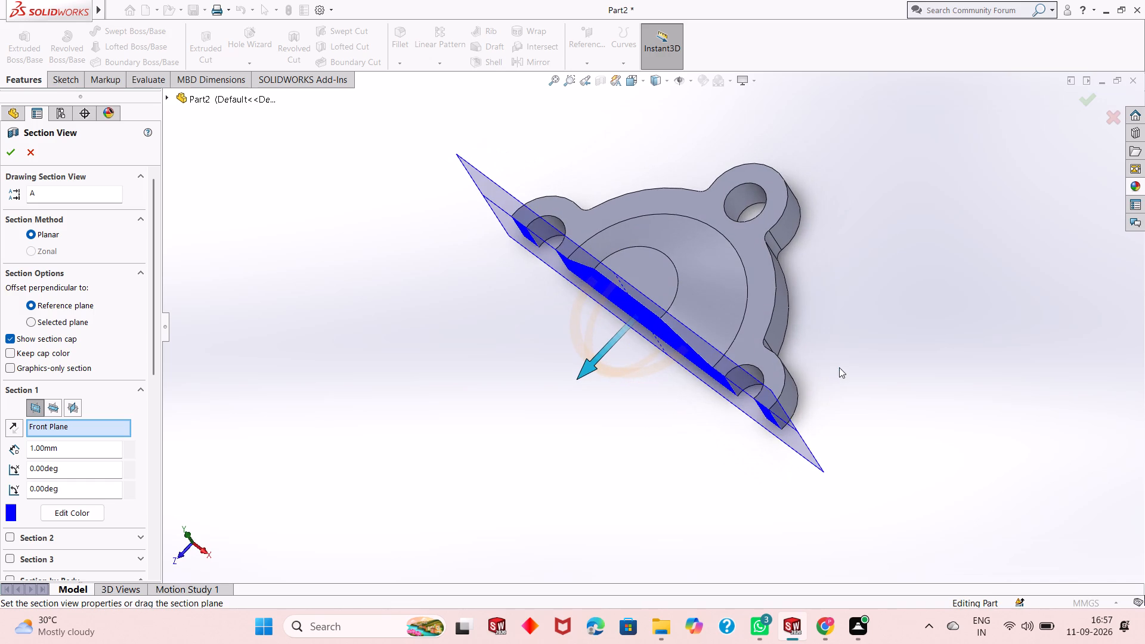
drag(587, 370, 578, 381)
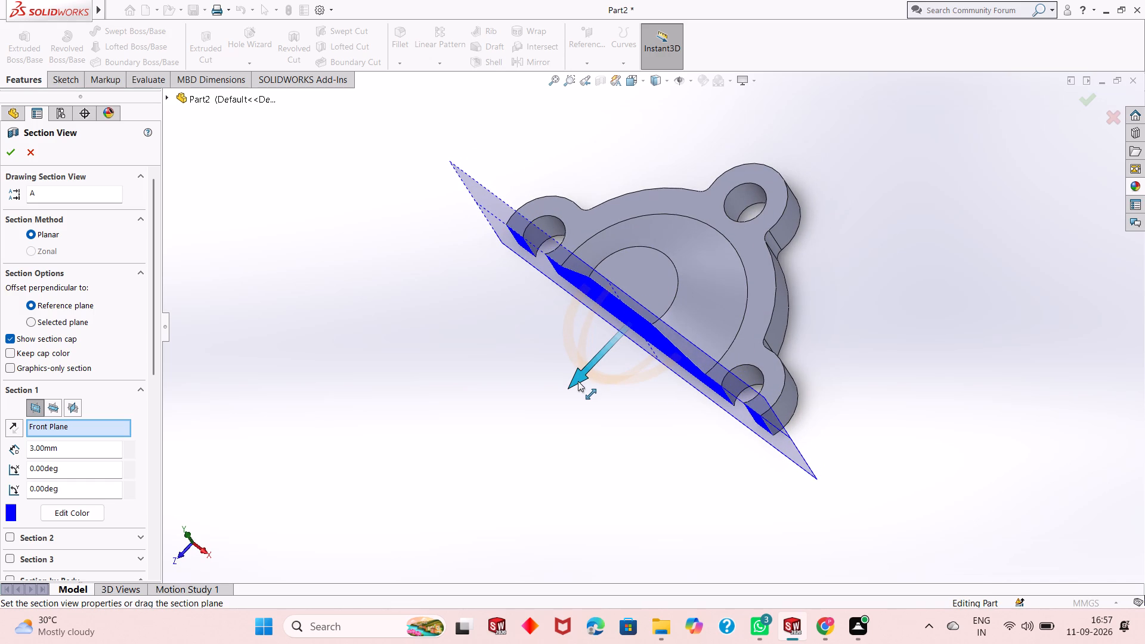
drag(578, 381, 591, 377)
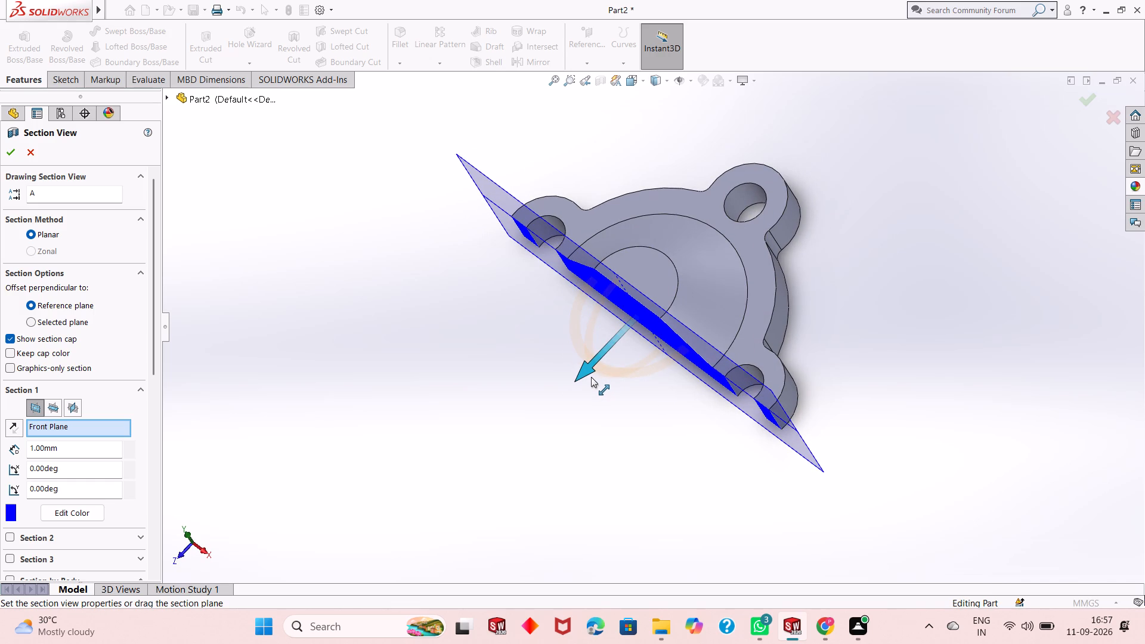
drag(591, 377, 590, 378)
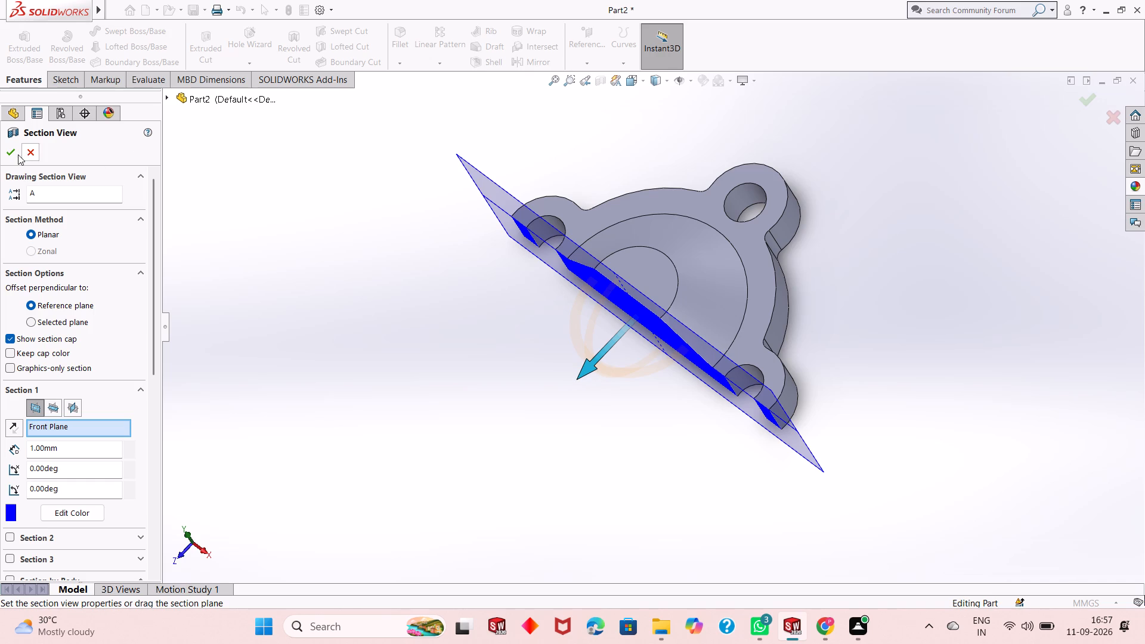
click(8, 152)
Start a new reference plane with the Front Plane as its first reference.
middle_drag(731, 363, 785, 242)
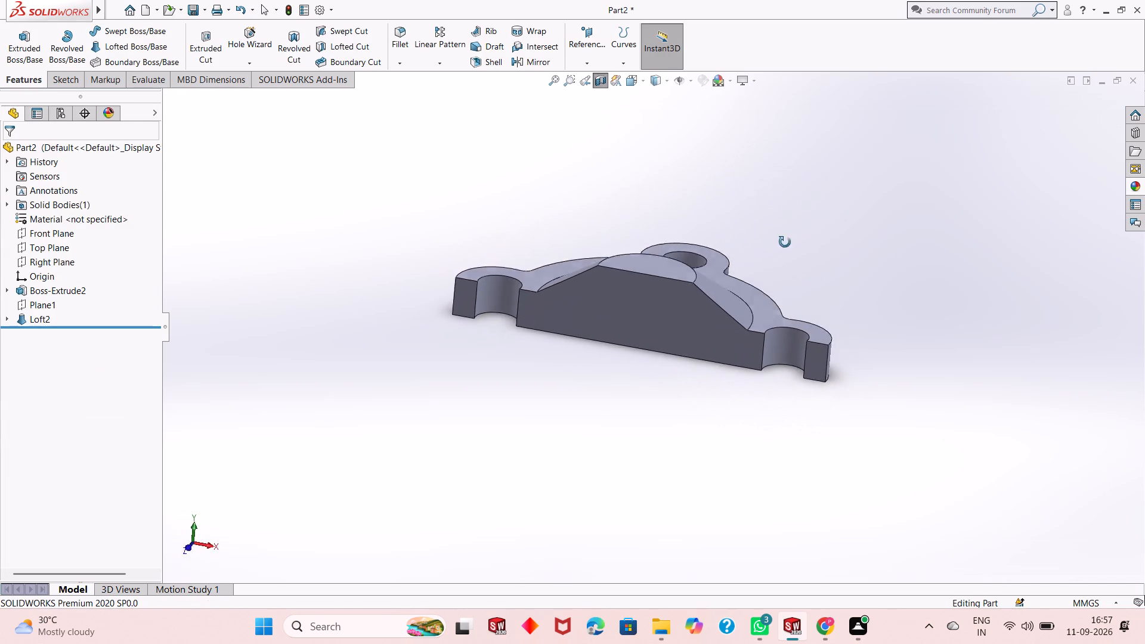
middle_drag(785, 242, 788, 331)
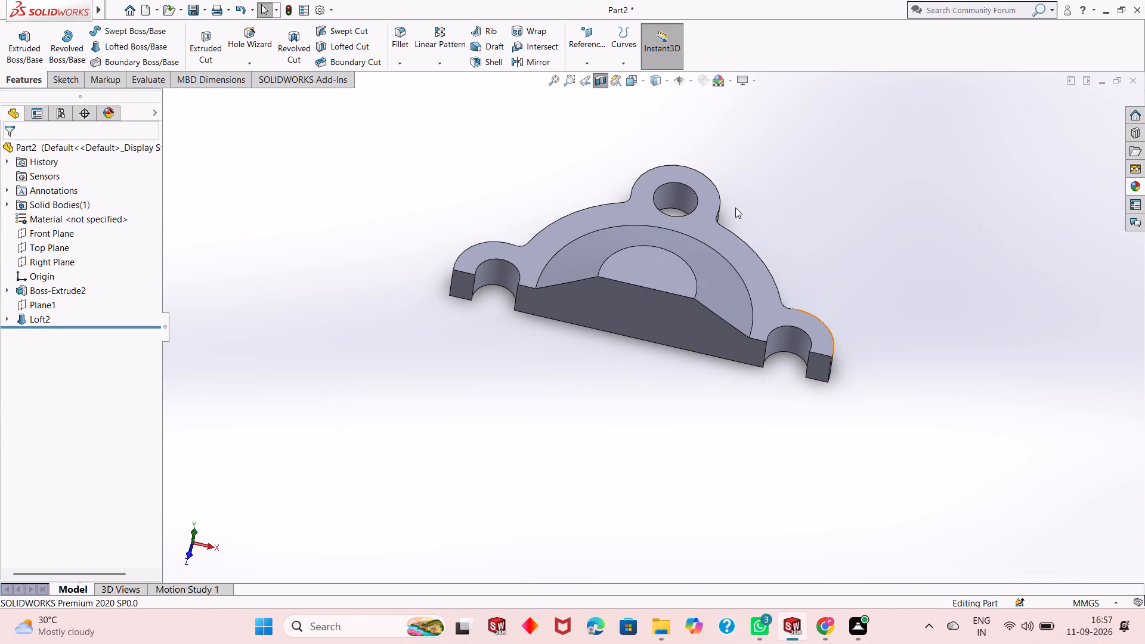
key(Escape)
click(577, 55)
click(590, 70)
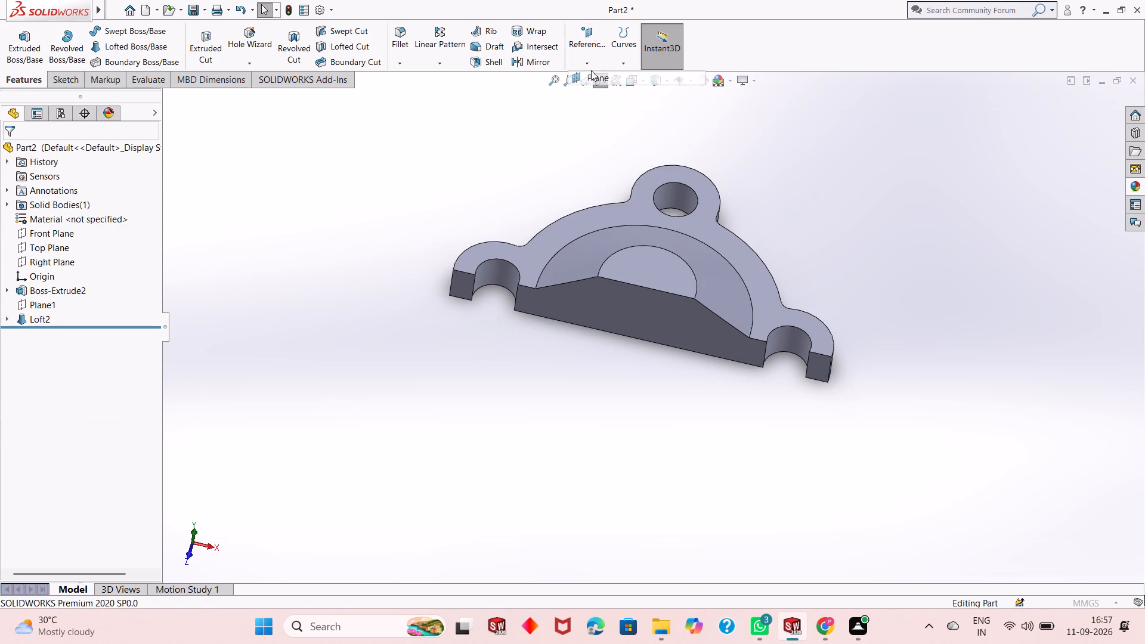
click(584, 64)
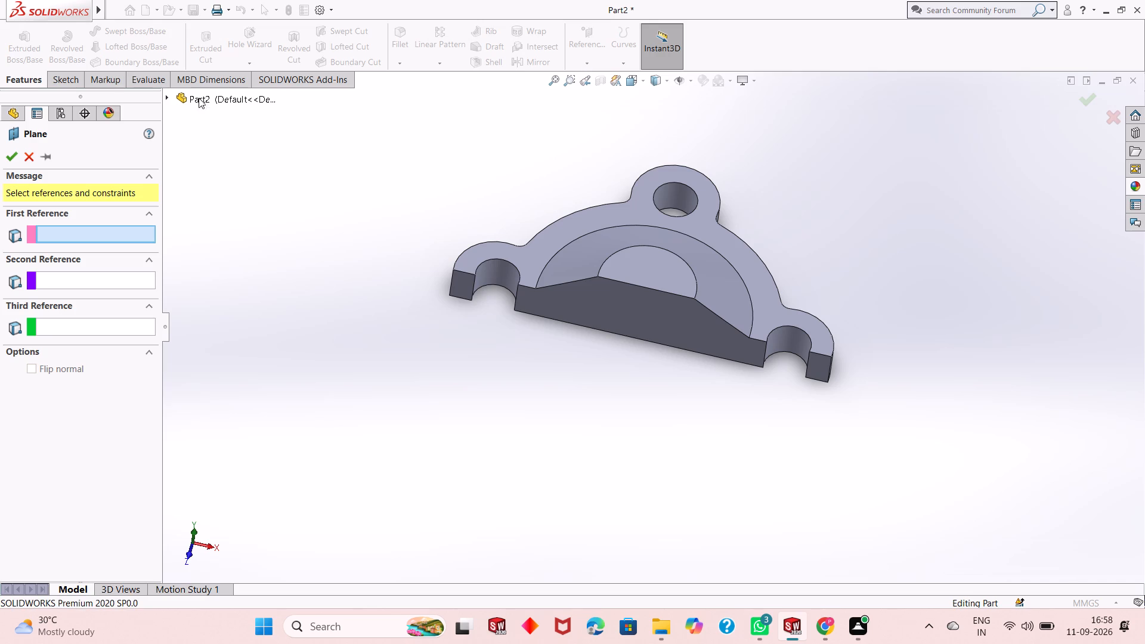
click(188, 98)
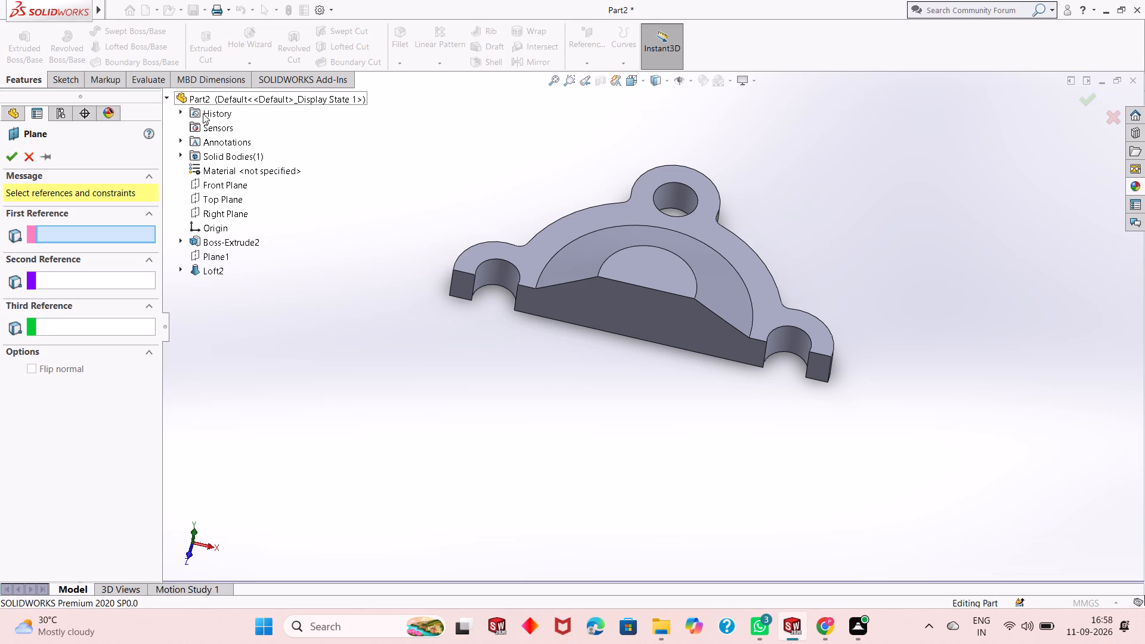
click(222, 187)
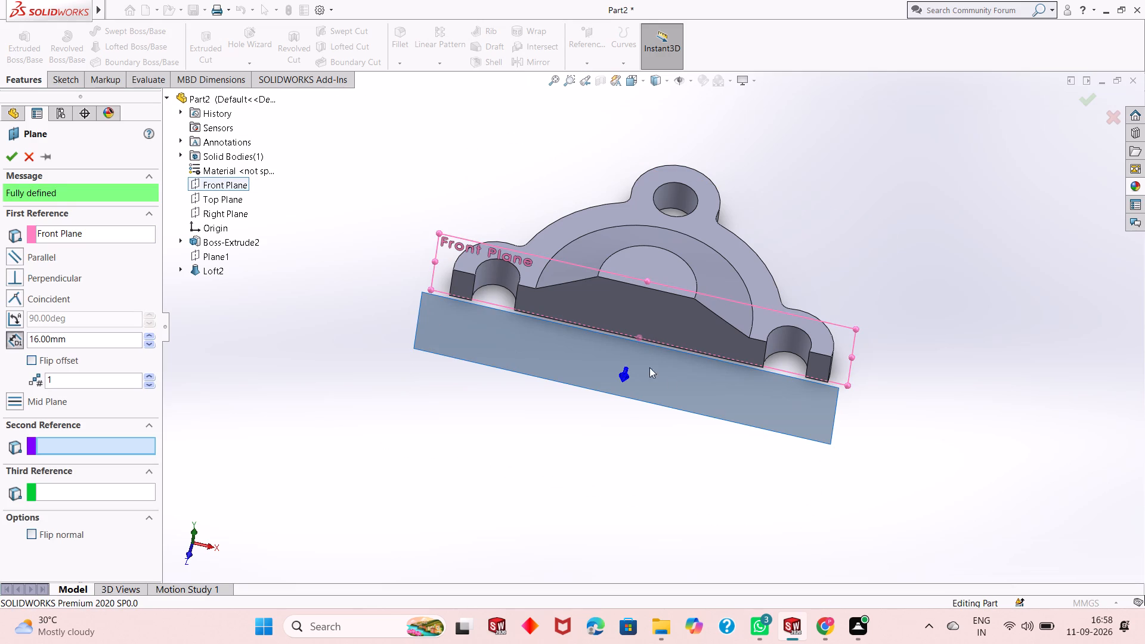
middle_drag(667, 457, 685, 398)
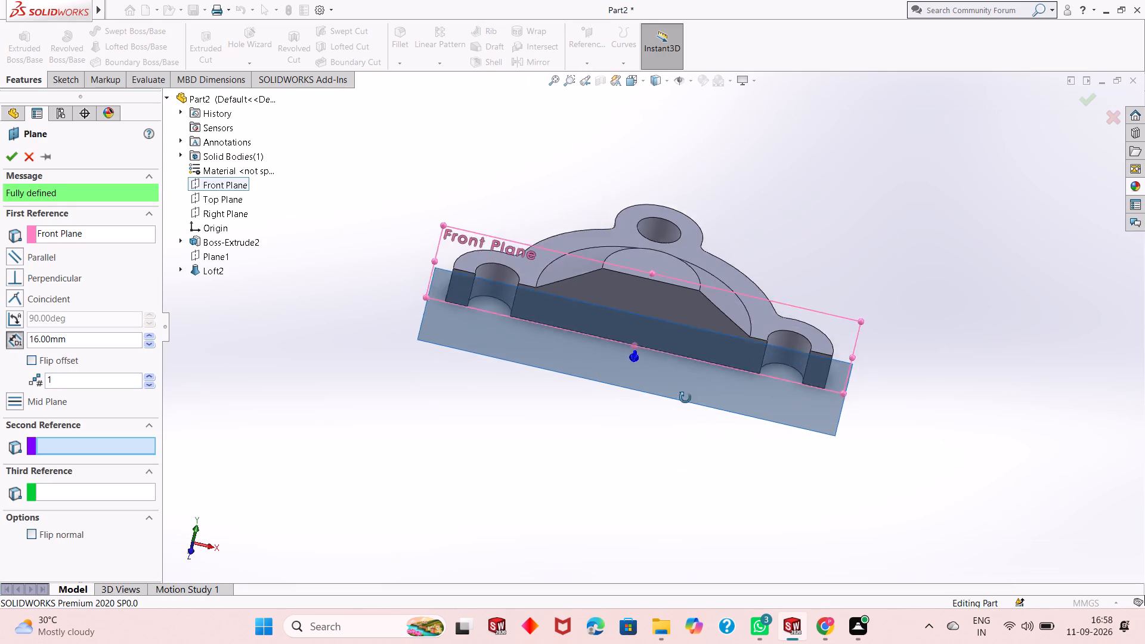
middle_drag(685, 398, 799, 424)
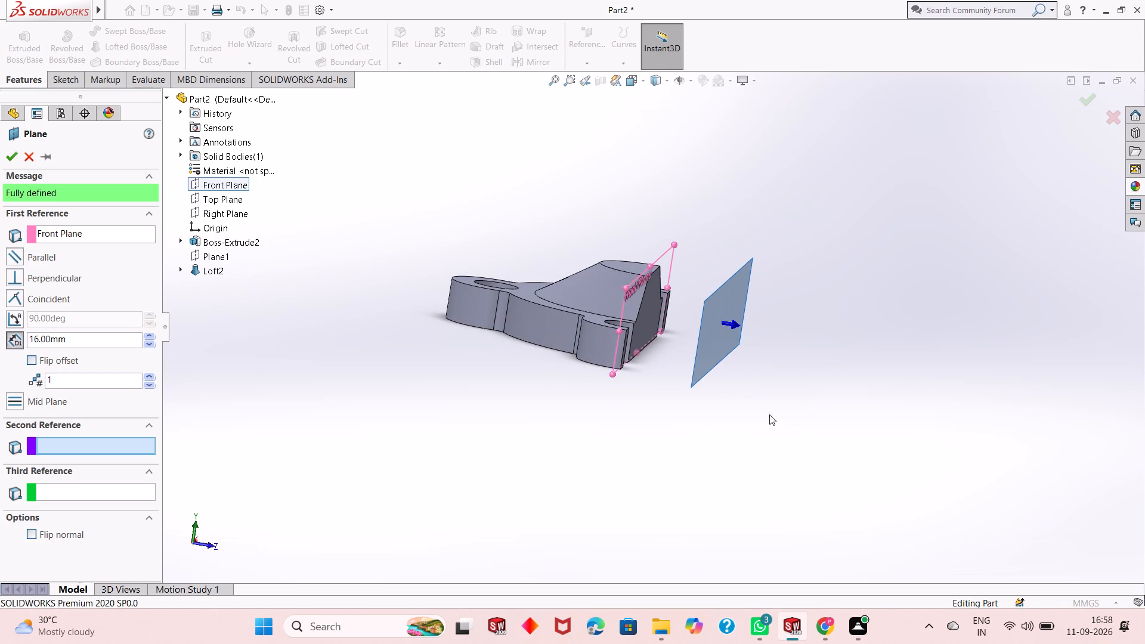
scroll(646, 367, down, 4)
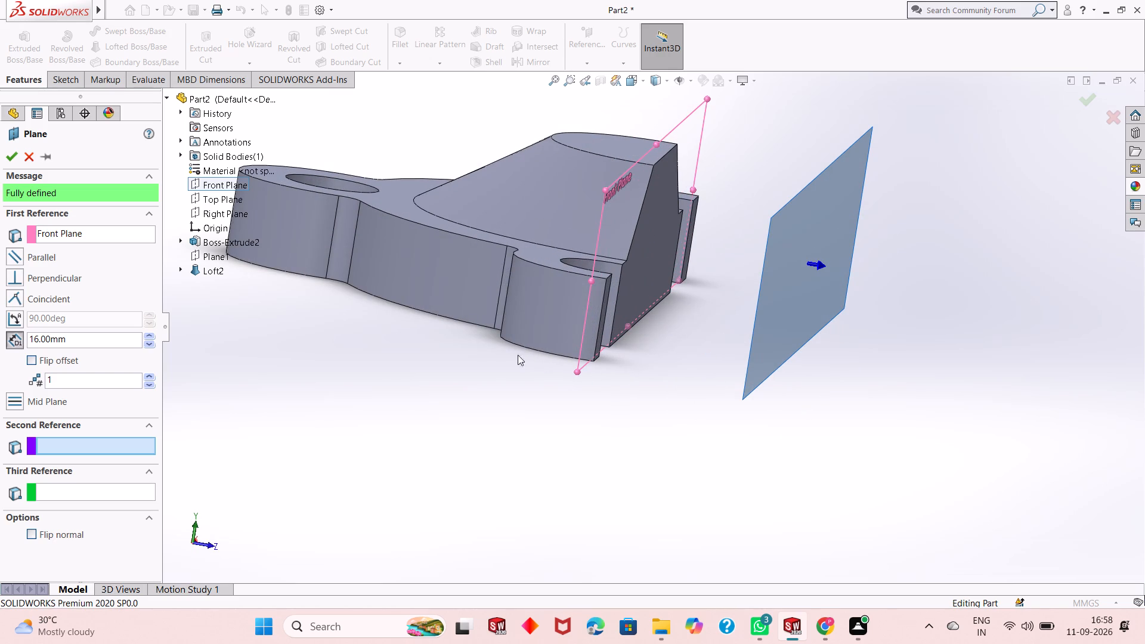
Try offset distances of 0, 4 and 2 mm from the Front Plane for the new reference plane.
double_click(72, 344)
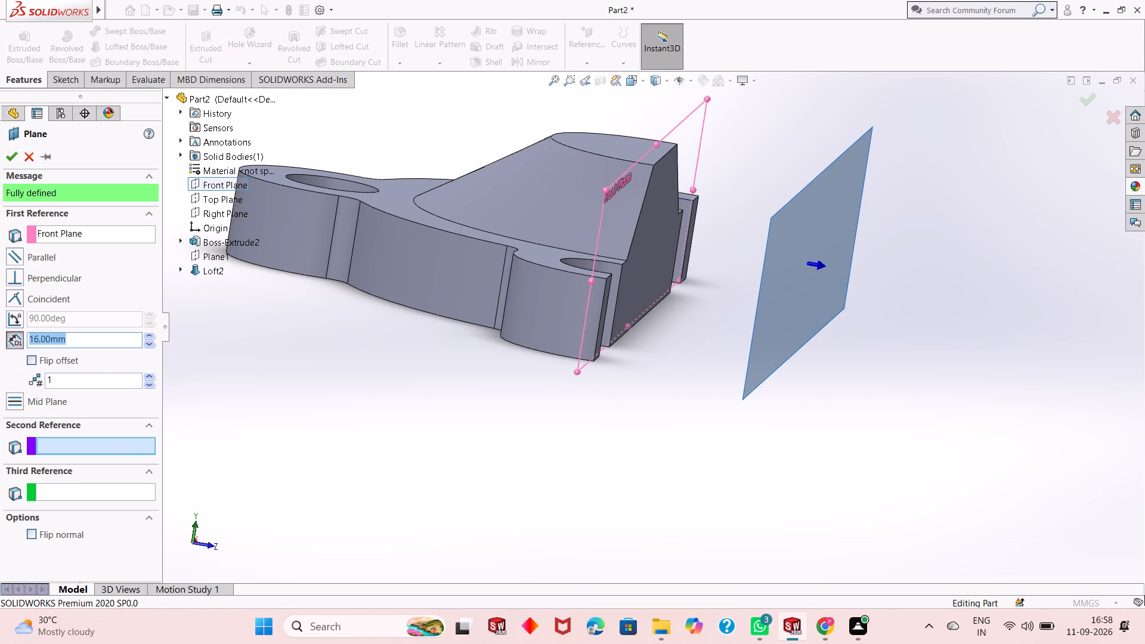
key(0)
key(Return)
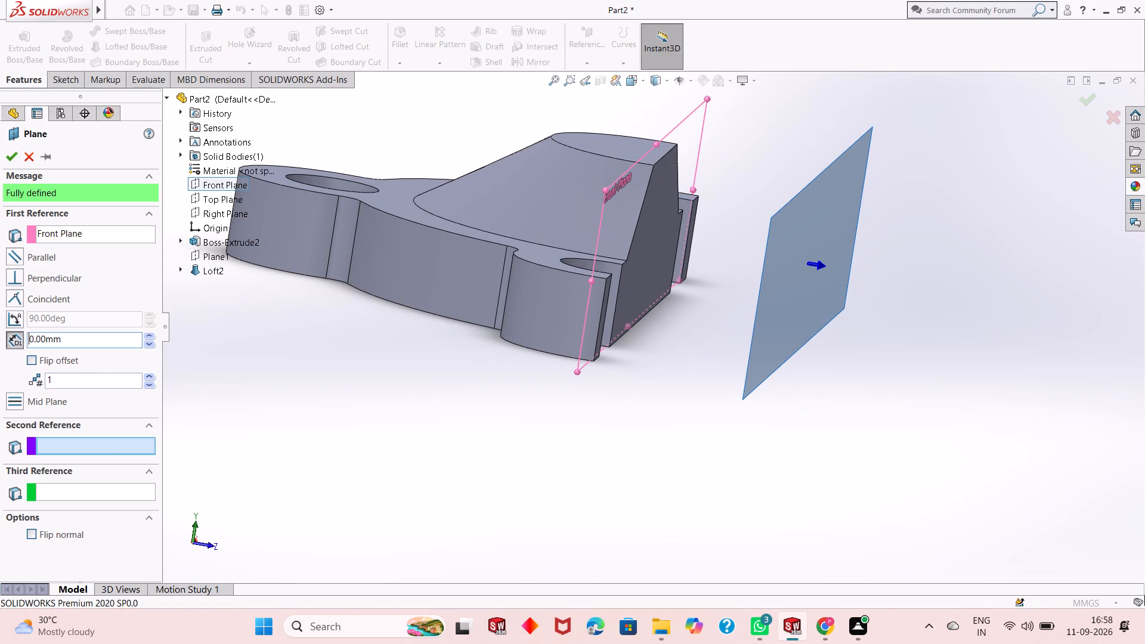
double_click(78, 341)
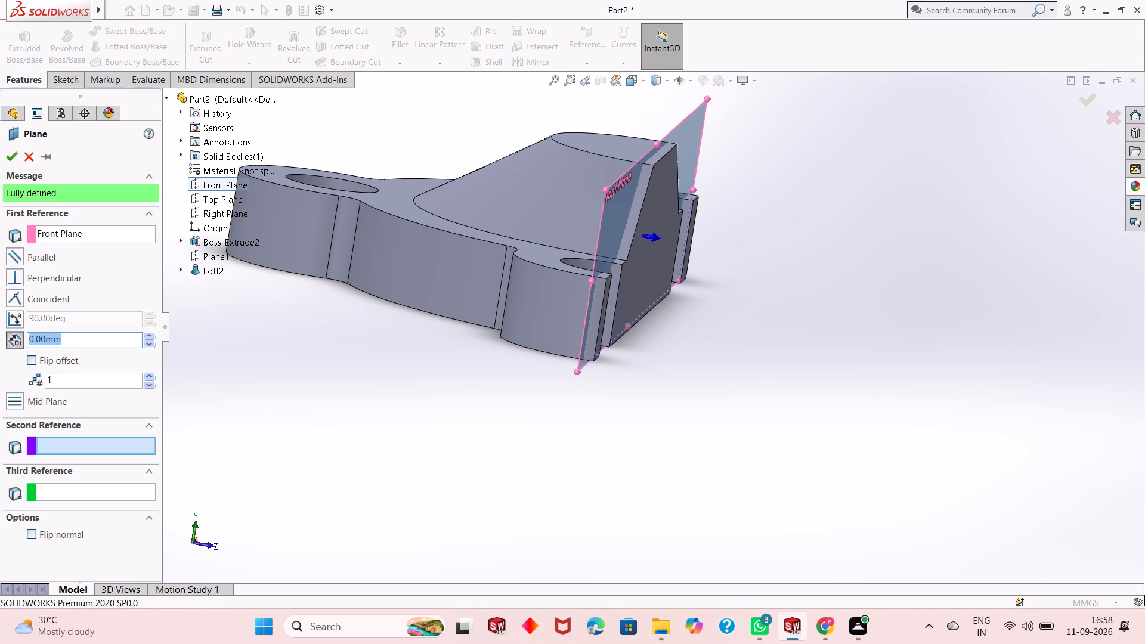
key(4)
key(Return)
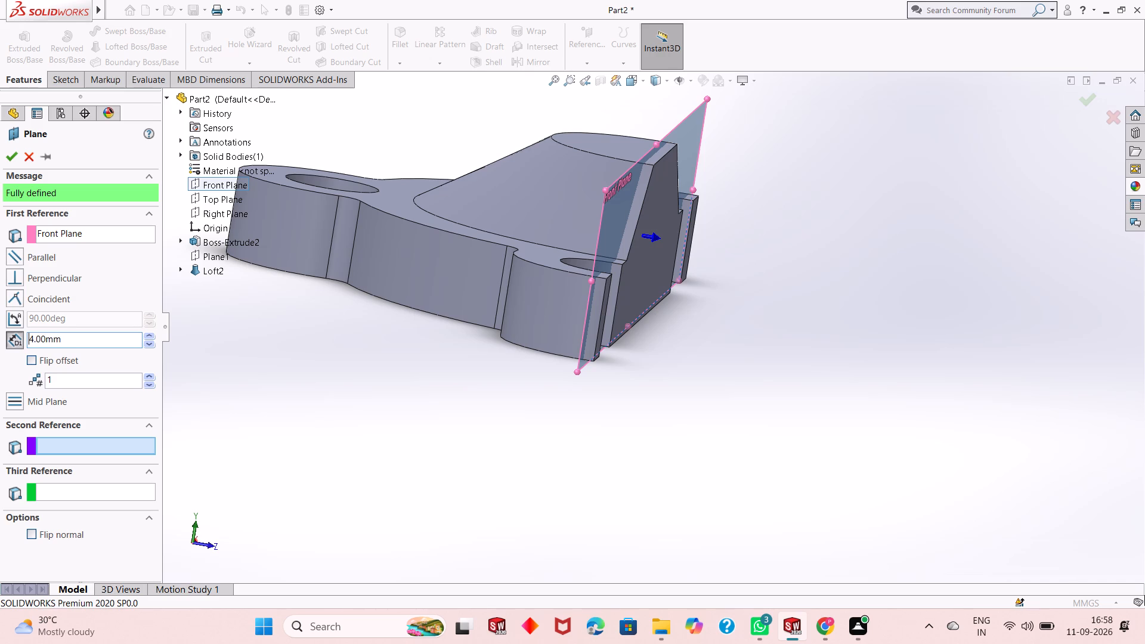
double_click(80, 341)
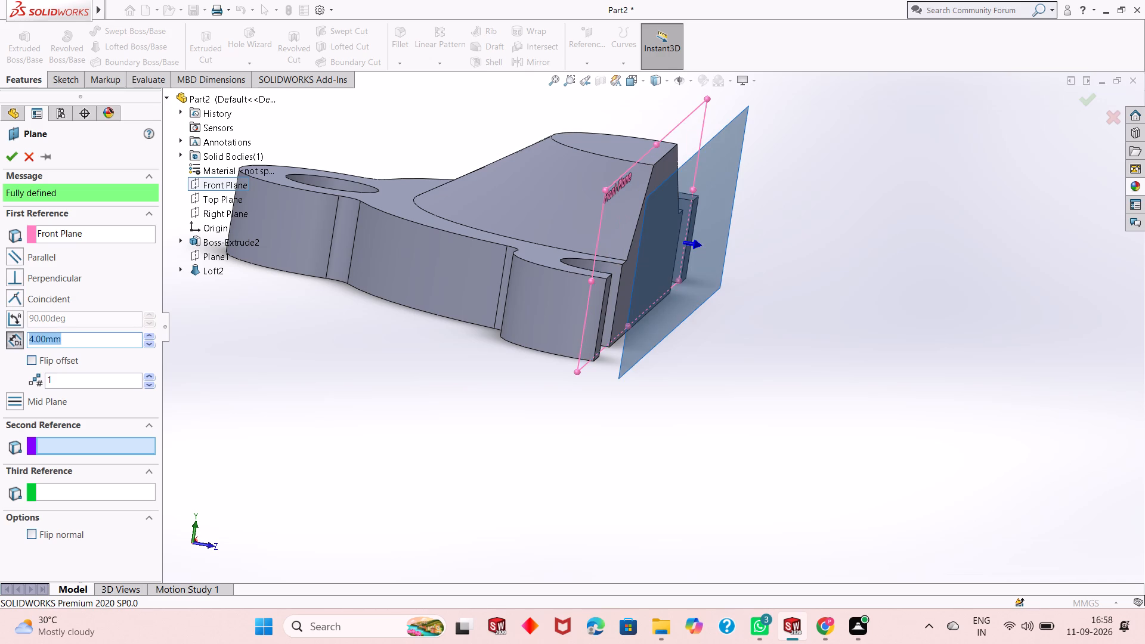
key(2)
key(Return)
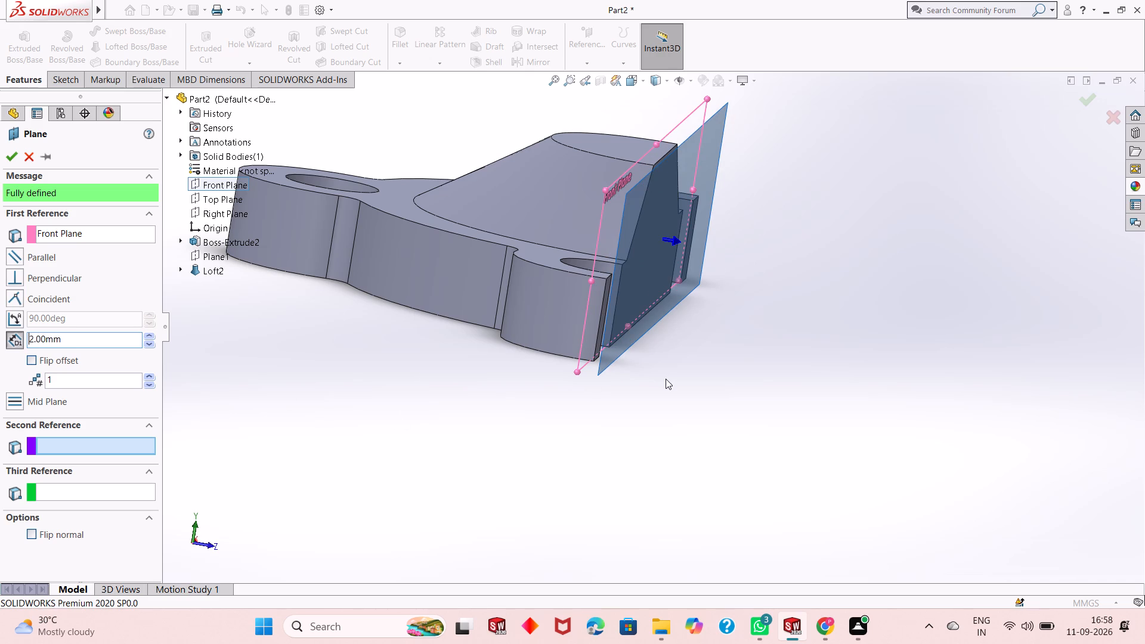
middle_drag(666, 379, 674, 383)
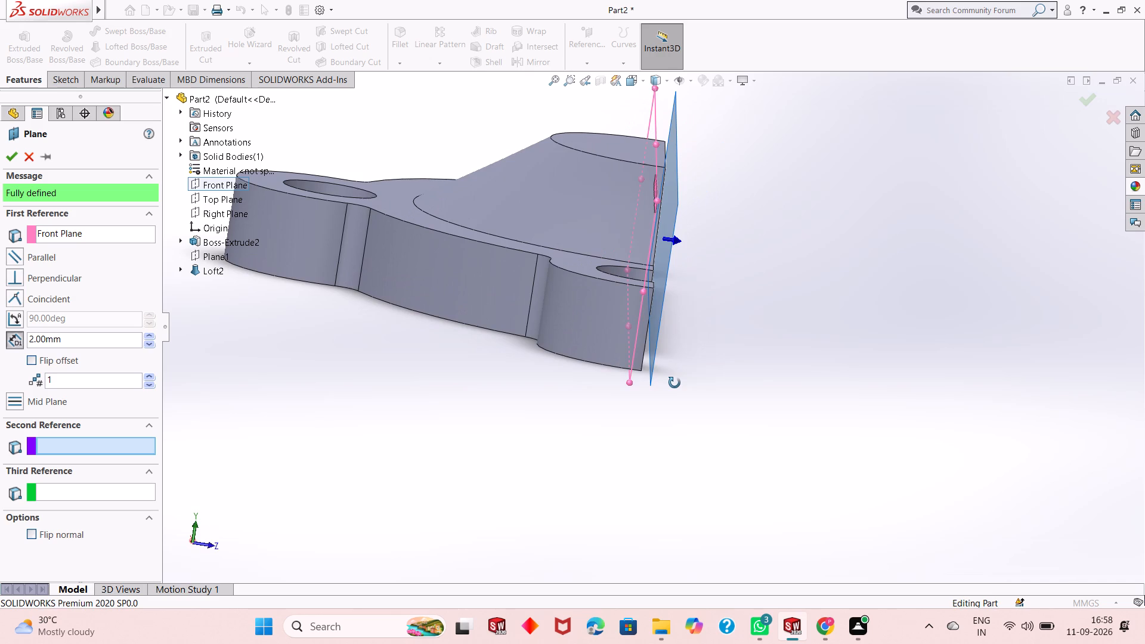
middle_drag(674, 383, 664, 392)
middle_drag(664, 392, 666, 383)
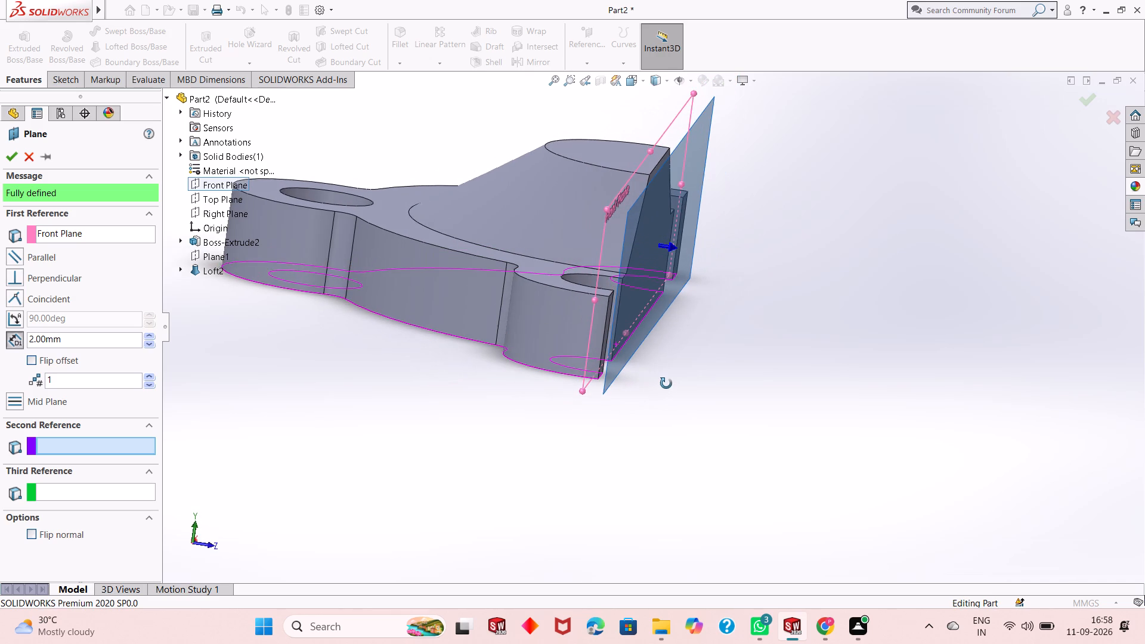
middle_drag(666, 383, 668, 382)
Set the new plane's offset from the Front Plane to 1 mm, check it against the cut face, and create the plane.
double_click(87, 340)
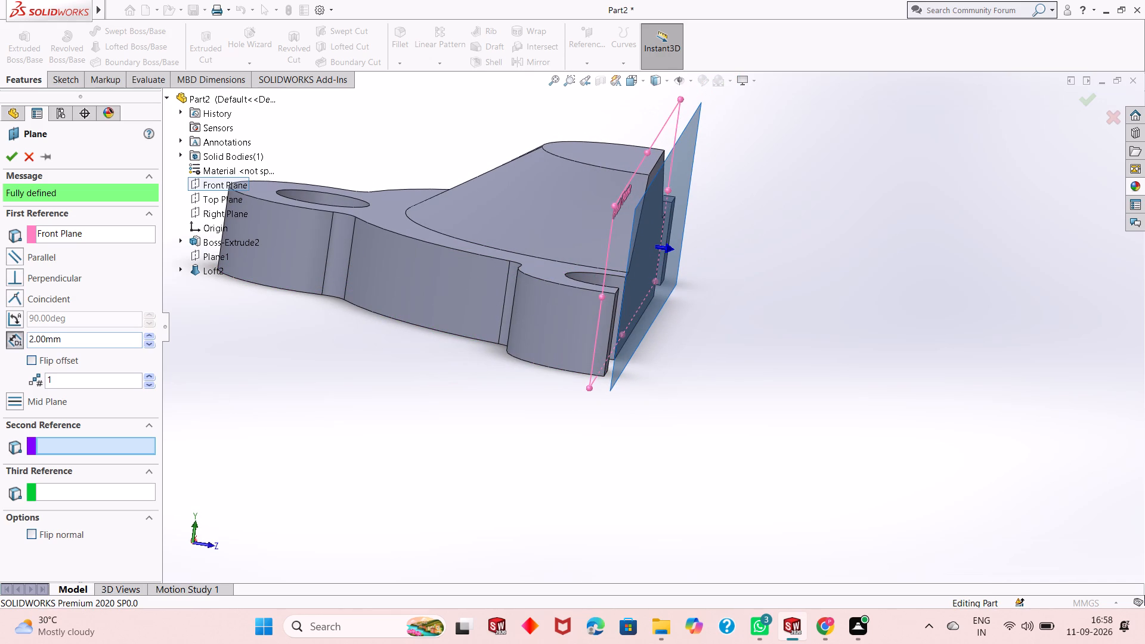
key(0)
key(BackSpace)
key(BackSpace)
key(1)
key(Return)
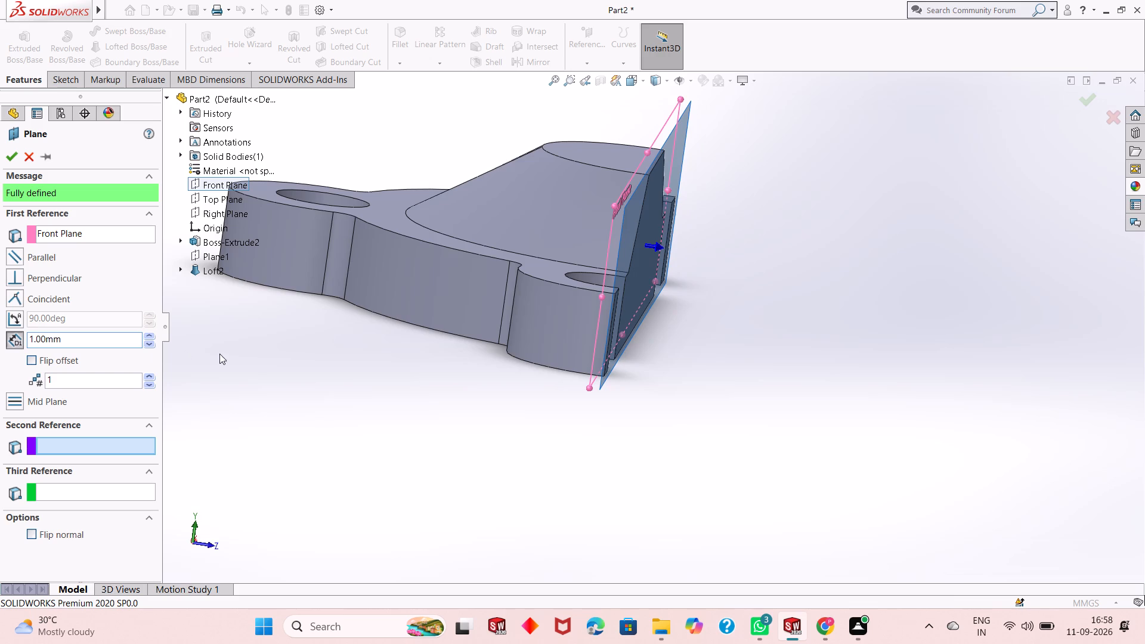
middle_drag(525, 371, 536, 383)
scroll(686, 326, down, 7)
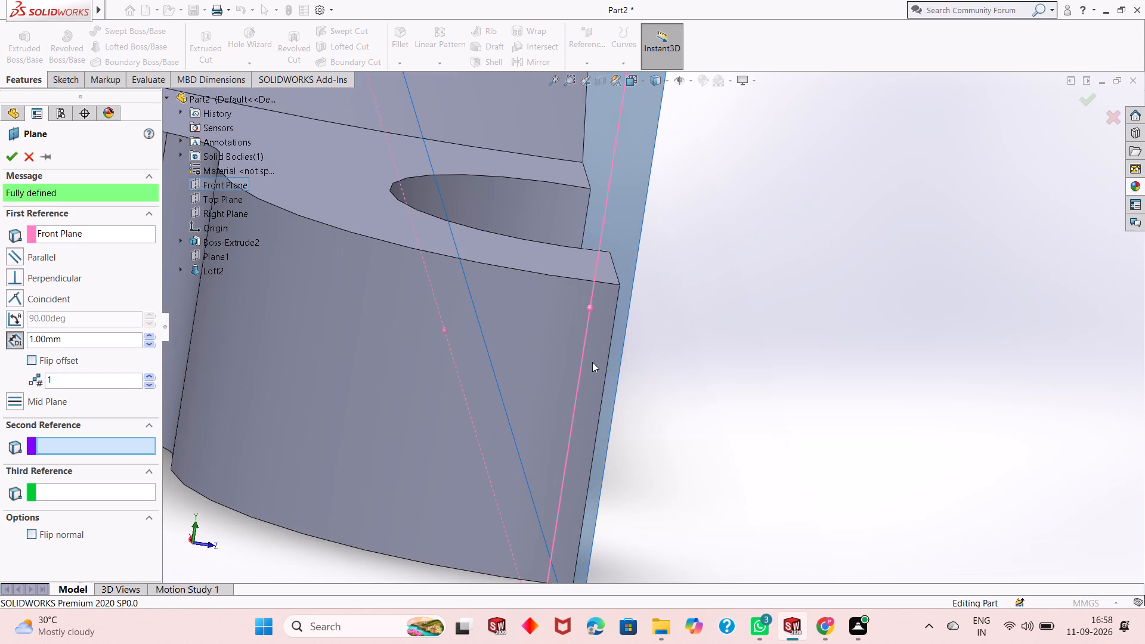
middle_drag(645, 339, 638, 351)
middle_drag(638, 351, 639, 364)
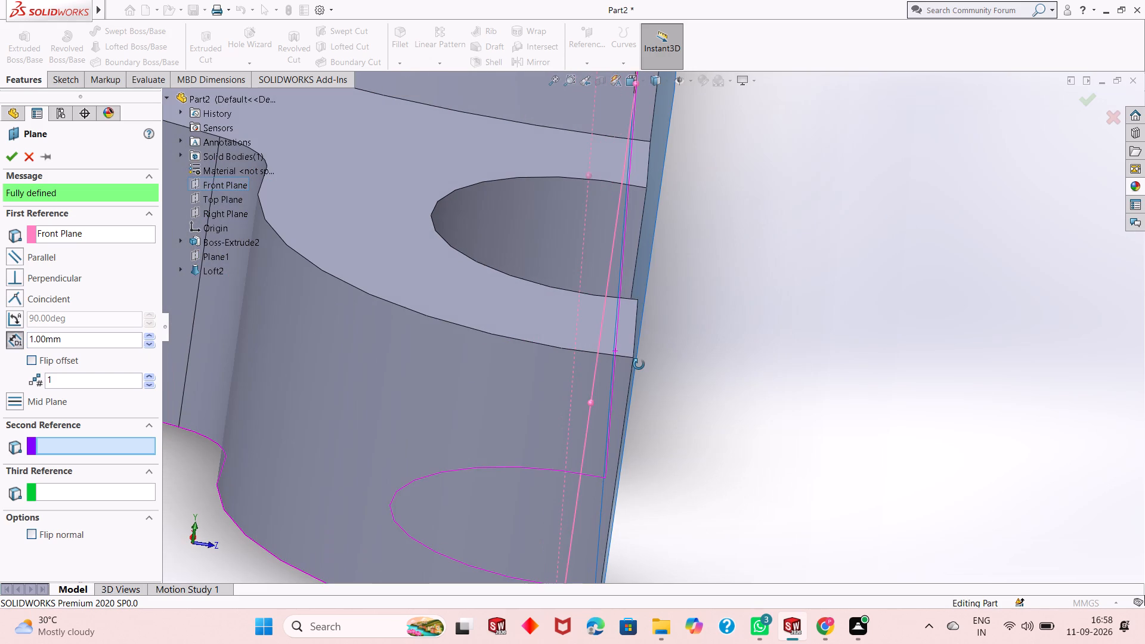
middle_drag(639, 364, 591, 366)
scroll(569, 345, up, 3)
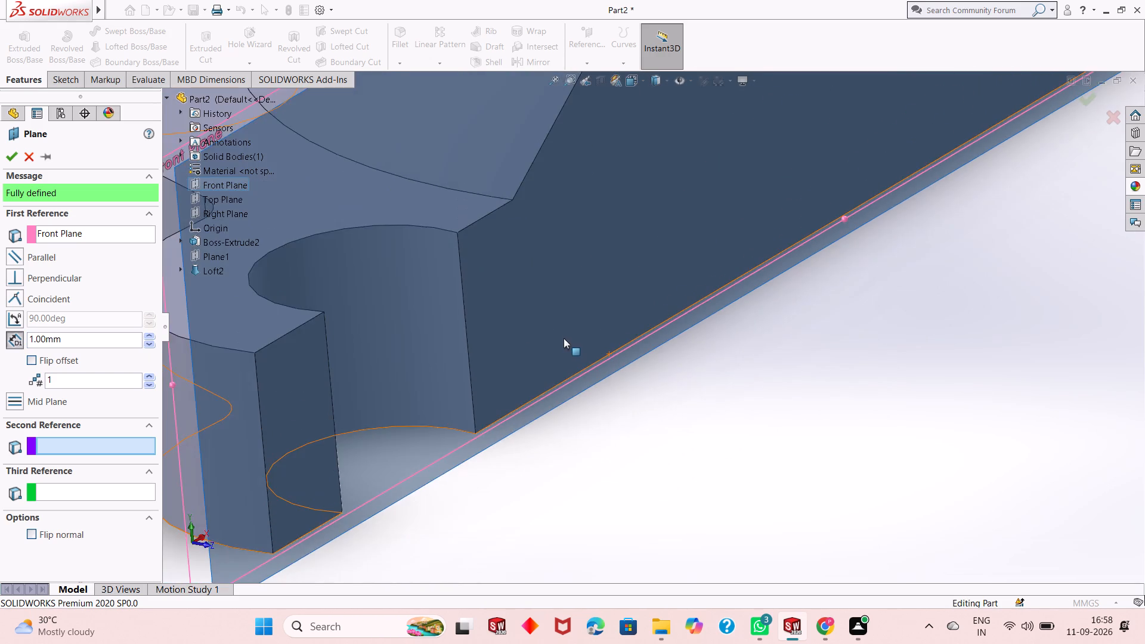
scroll(564, 338, up, 6)
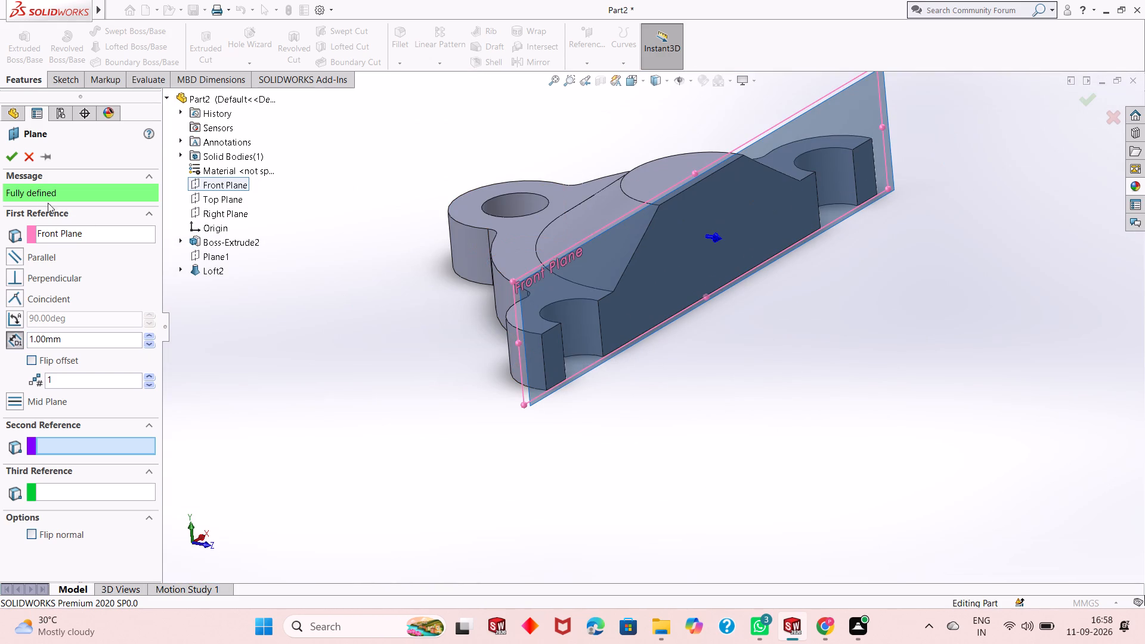
click(6, 157)
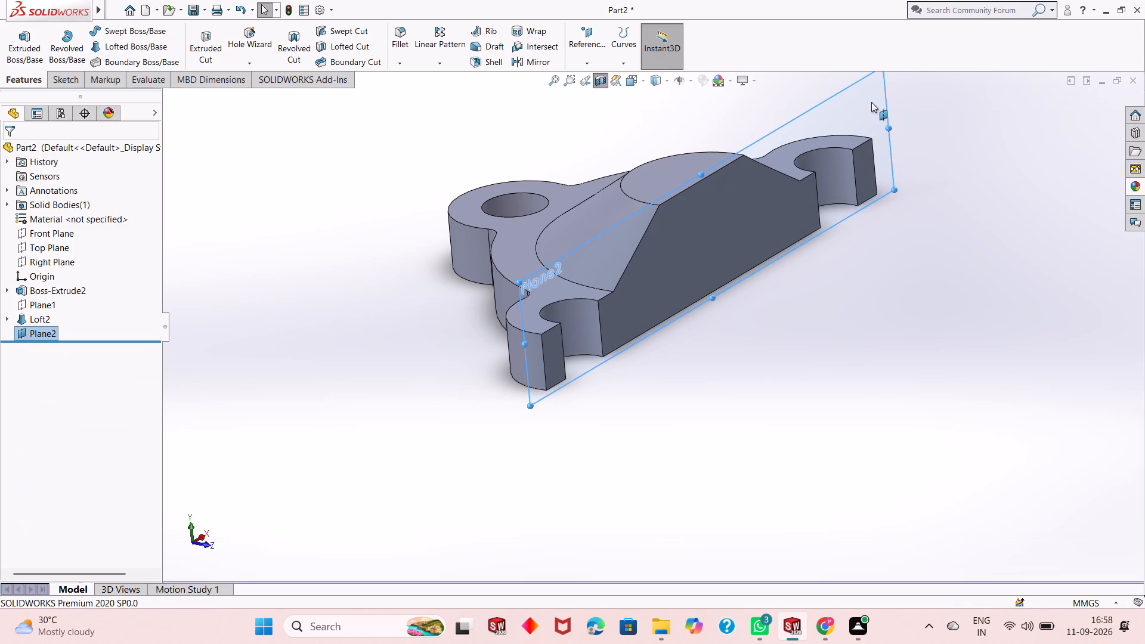
Start a sketch on the plane offset 1 mm from the Front Plane and view it face-on.
click(871, 102)
click(927, 72)
key(ctrl+8)
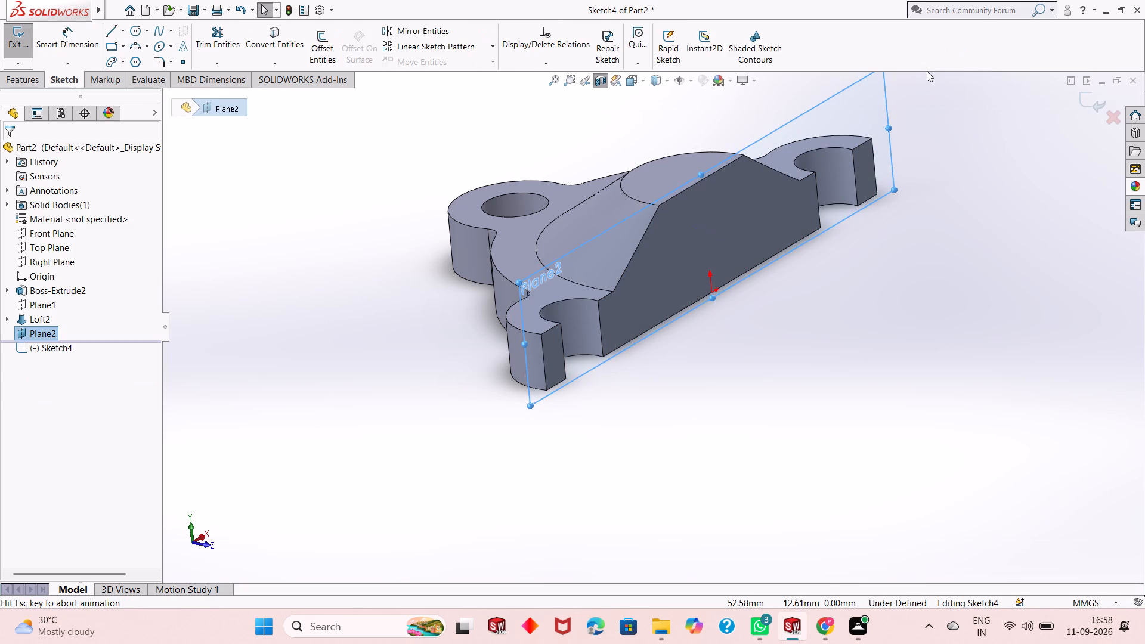
key(Escape)
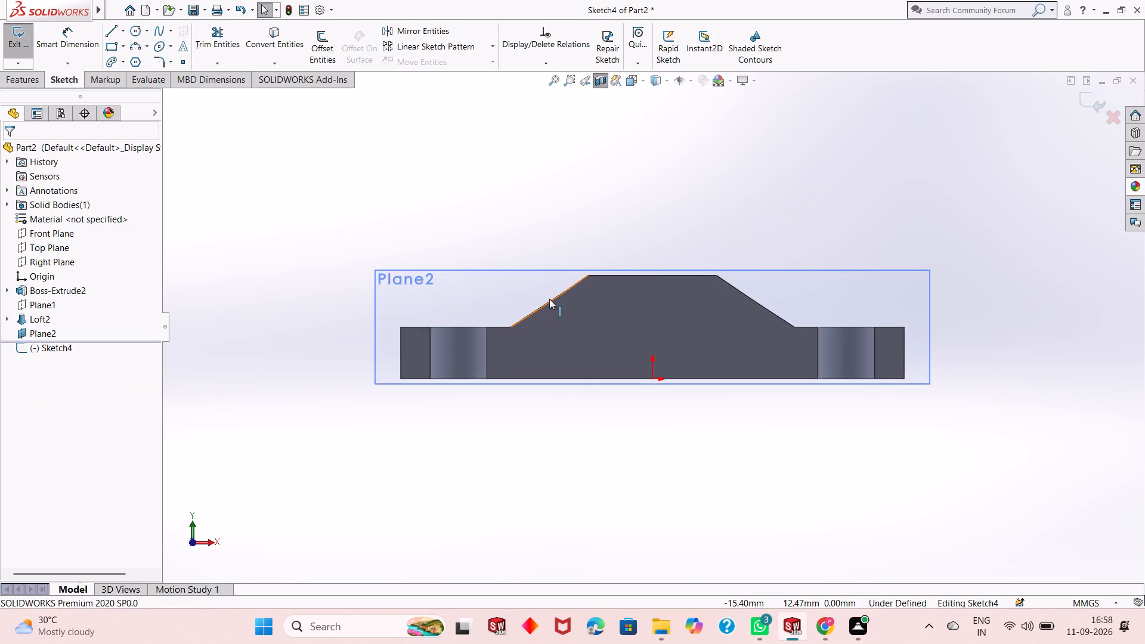
scroll(552, 295, down, 2)
scroll(594, 345, up, 1)
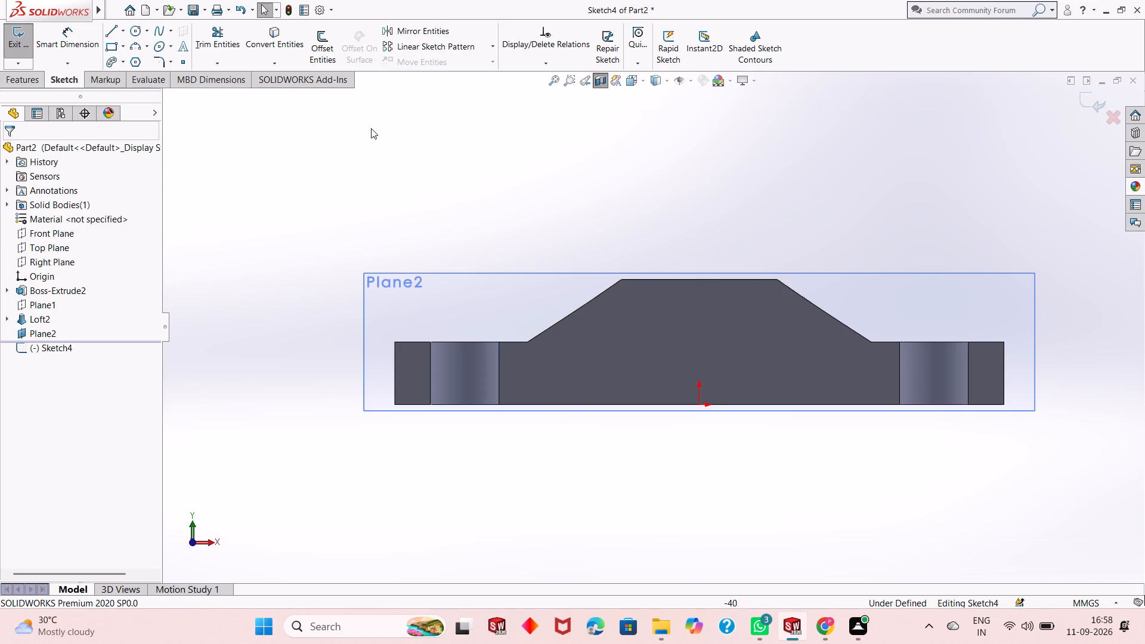
Draw a vertical line about 8 mm long from the lower end of the left loft slope down to the plate's bottom edge.
click(111, 32)
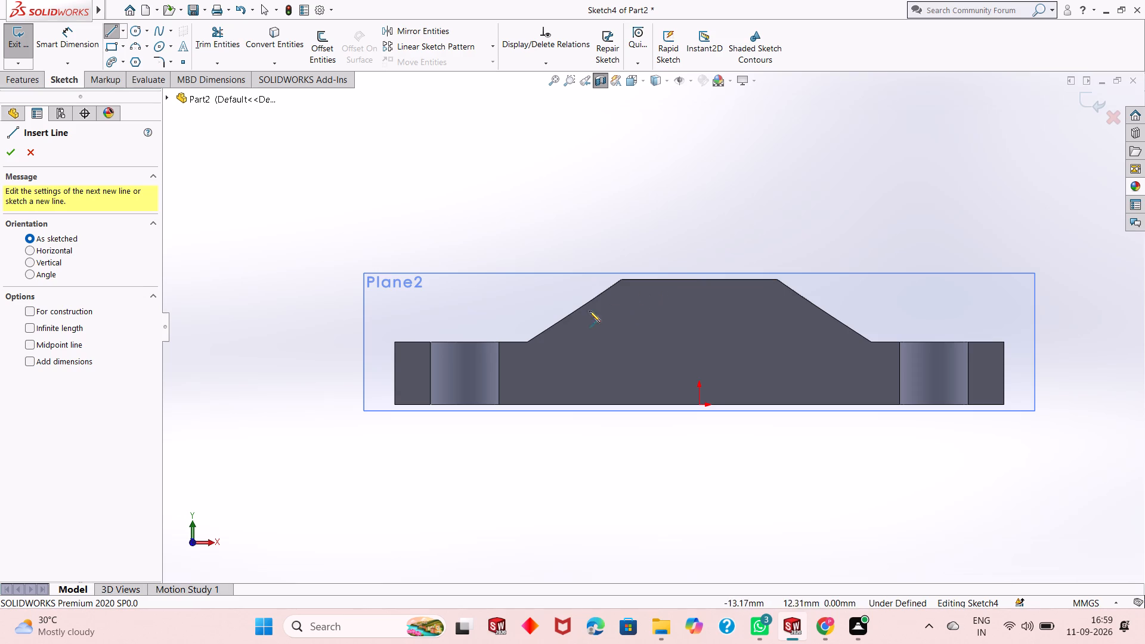
middle_drag(642, 314, 636, 382)
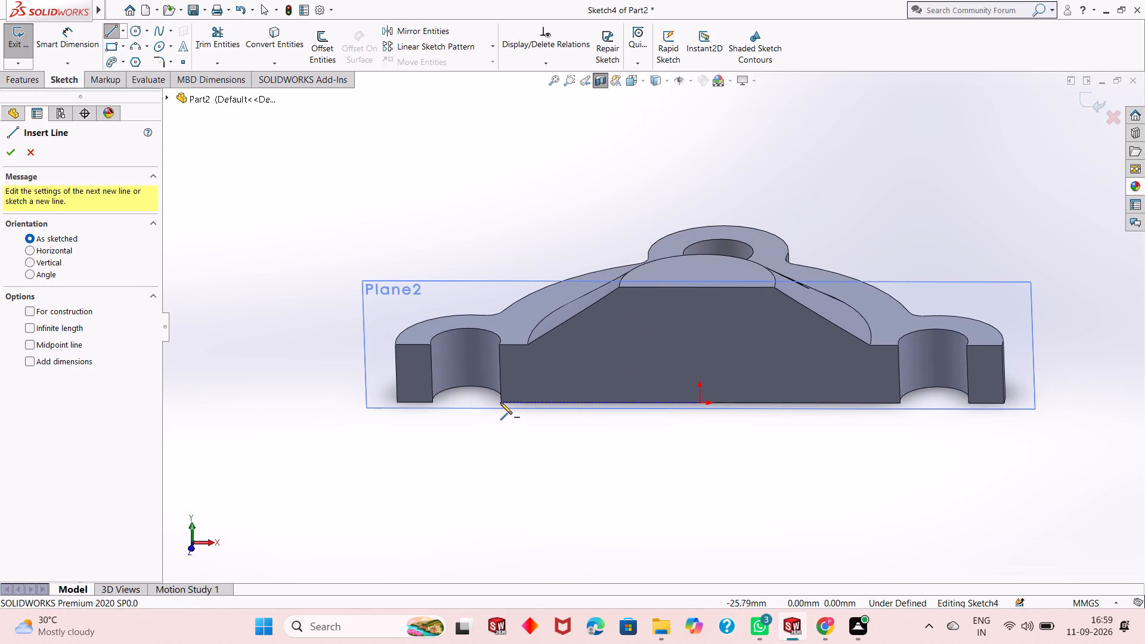
click(528, 343)
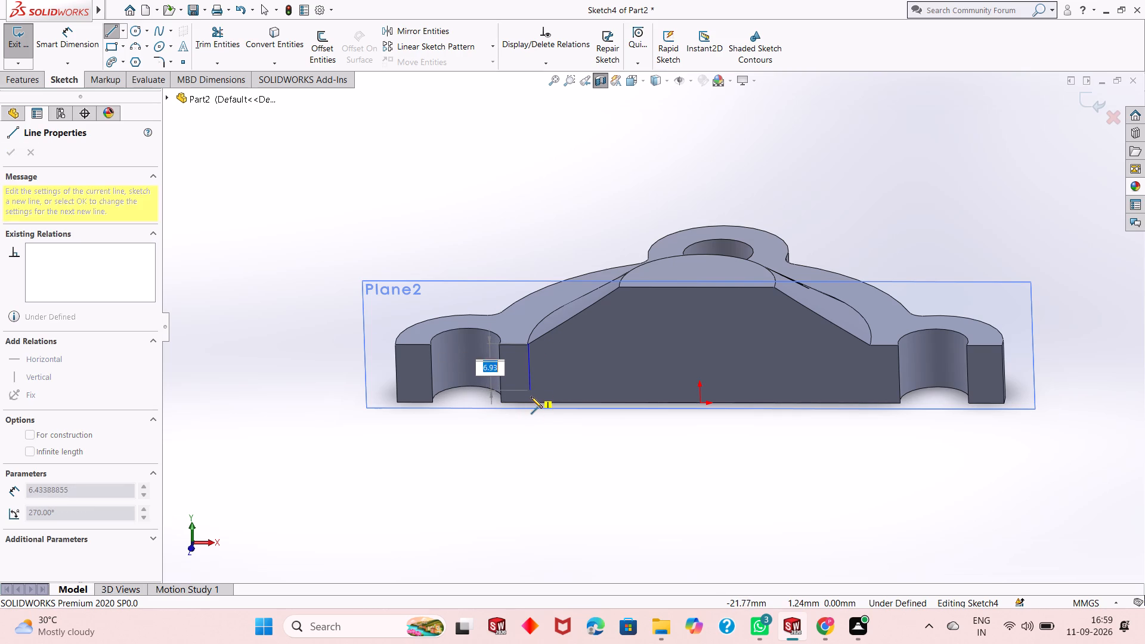
click(531, 403)
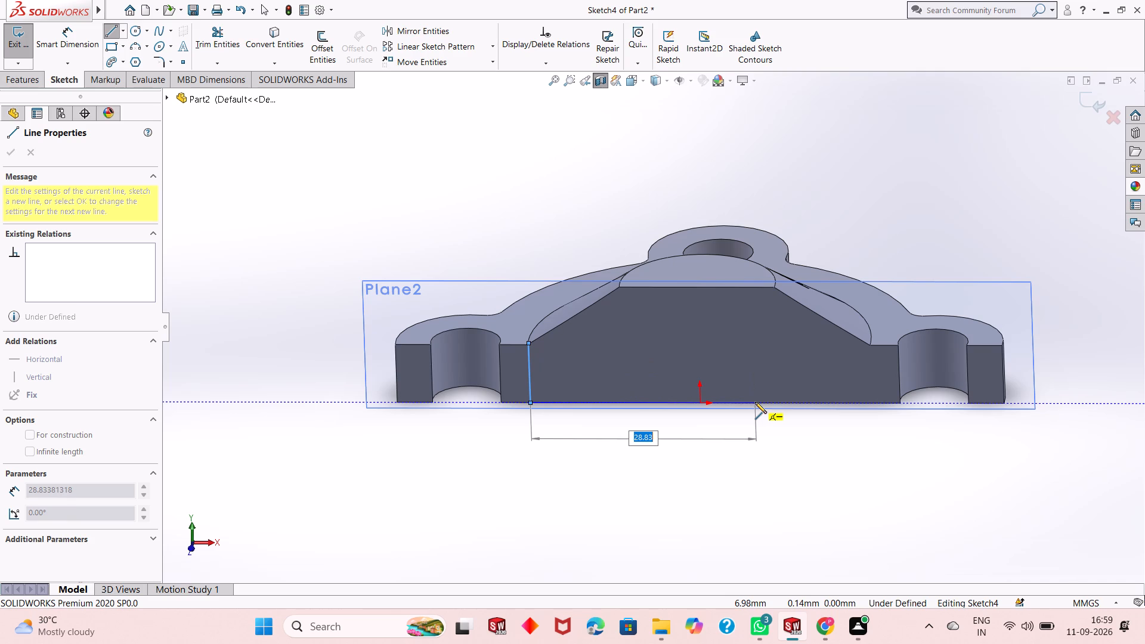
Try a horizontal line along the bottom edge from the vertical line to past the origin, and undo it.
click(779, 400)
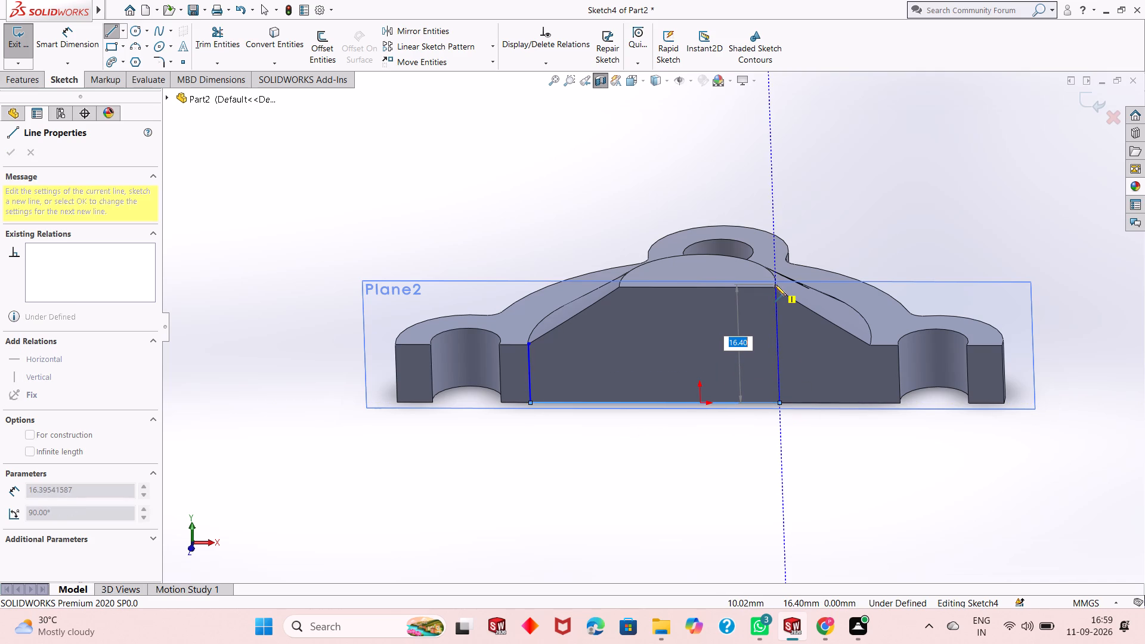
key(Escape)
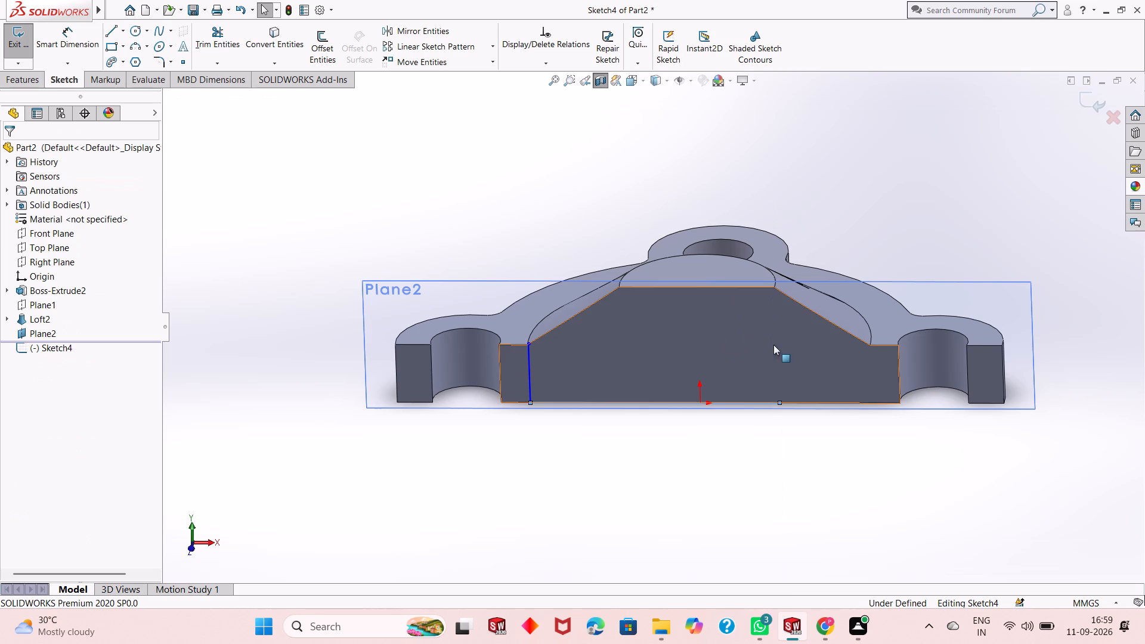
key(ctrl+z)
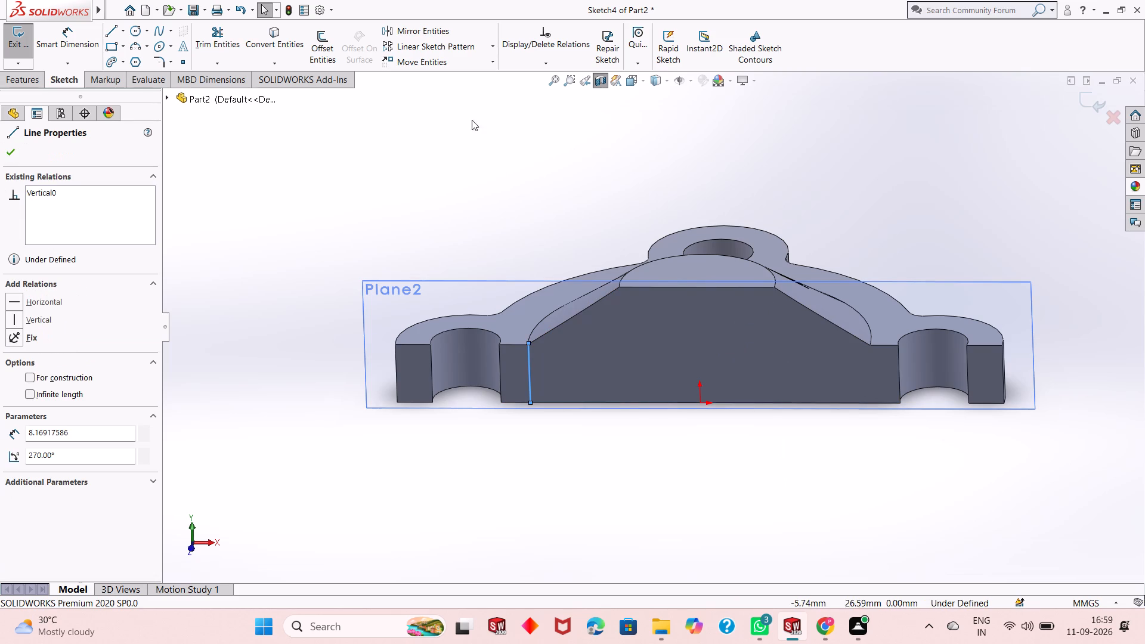
Draw a horizontal line about 28 mm long along the bottom edge, from the vertical line's lower end to just past the origin.
click(116, 33)
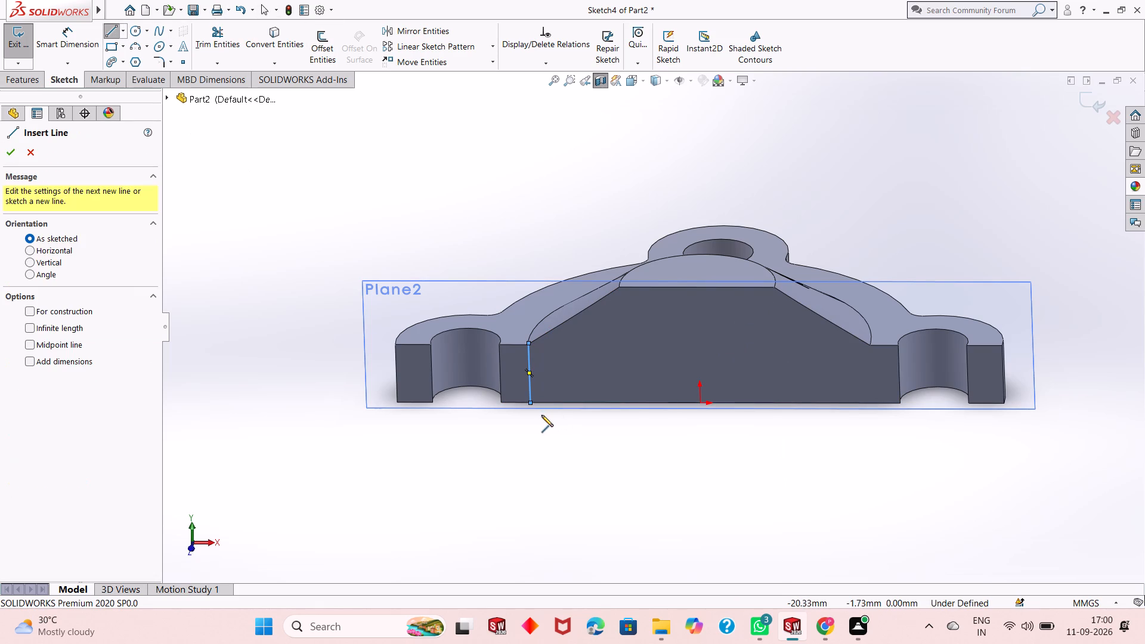
click(534, 404)
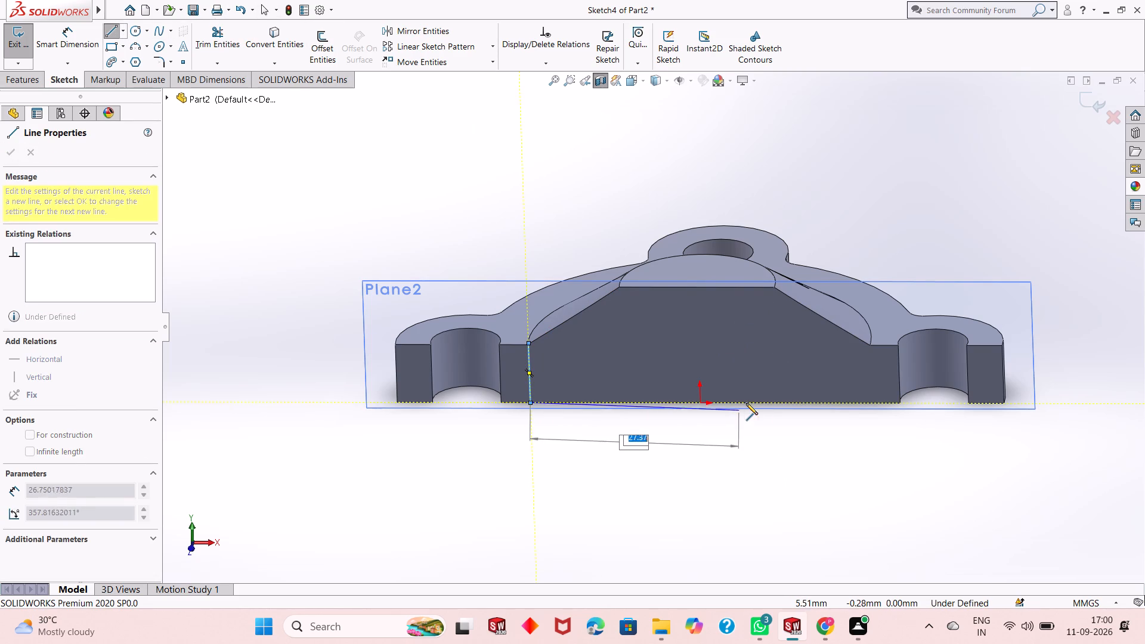
click(746, 403)
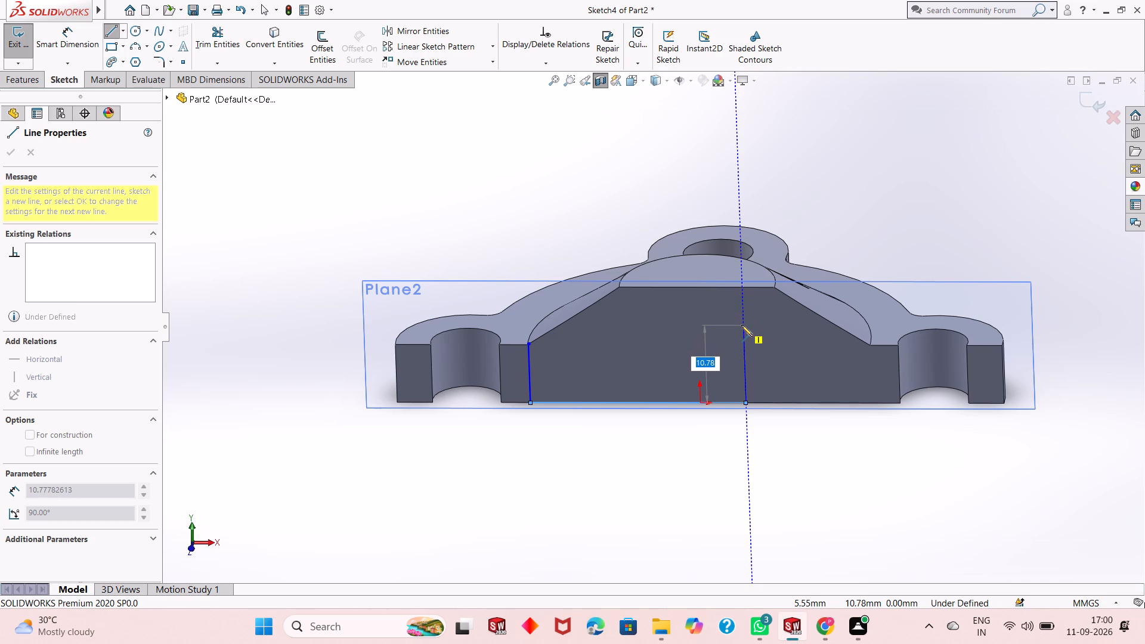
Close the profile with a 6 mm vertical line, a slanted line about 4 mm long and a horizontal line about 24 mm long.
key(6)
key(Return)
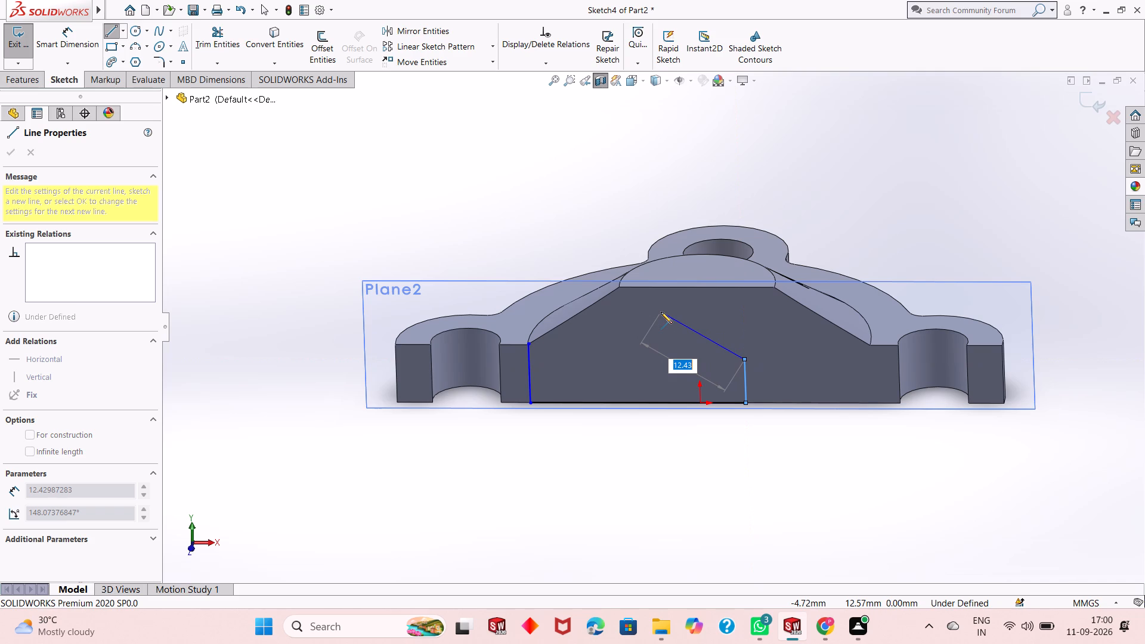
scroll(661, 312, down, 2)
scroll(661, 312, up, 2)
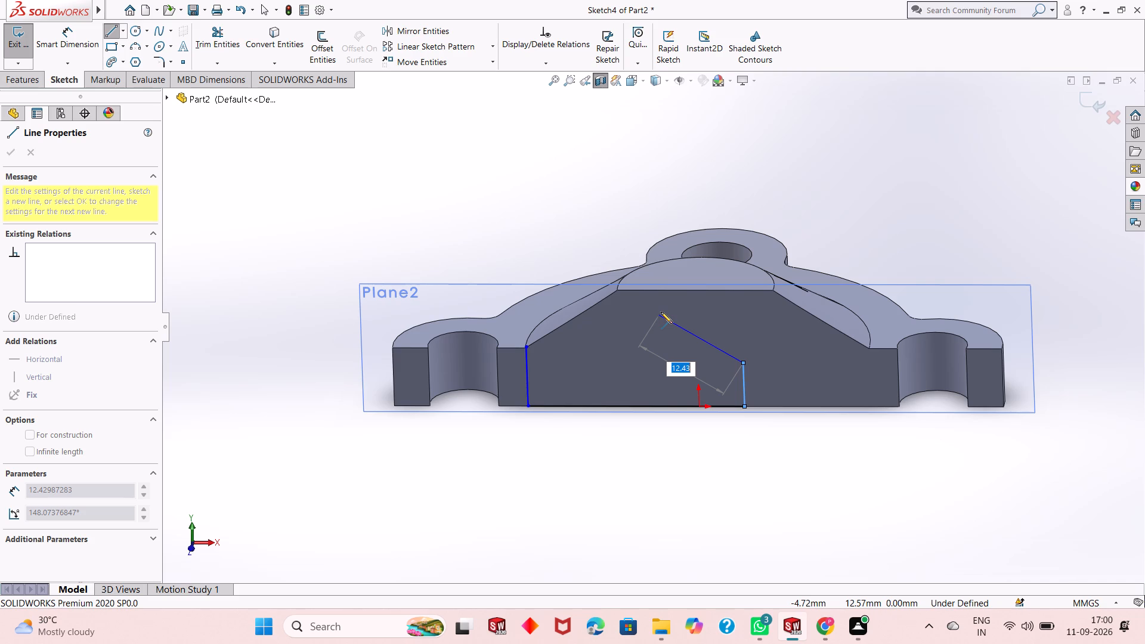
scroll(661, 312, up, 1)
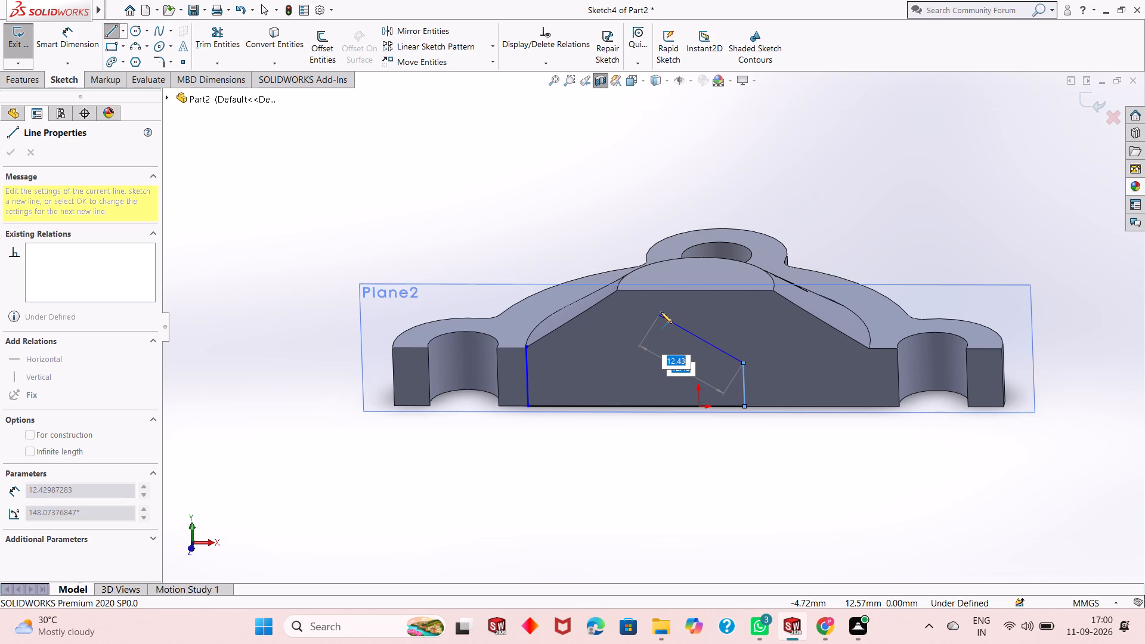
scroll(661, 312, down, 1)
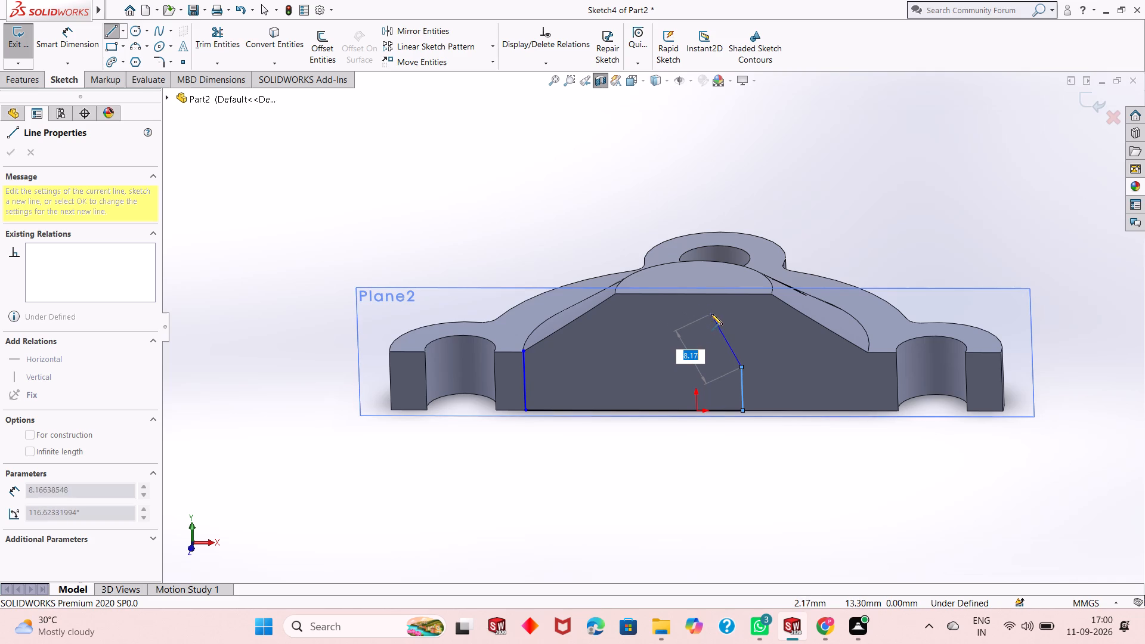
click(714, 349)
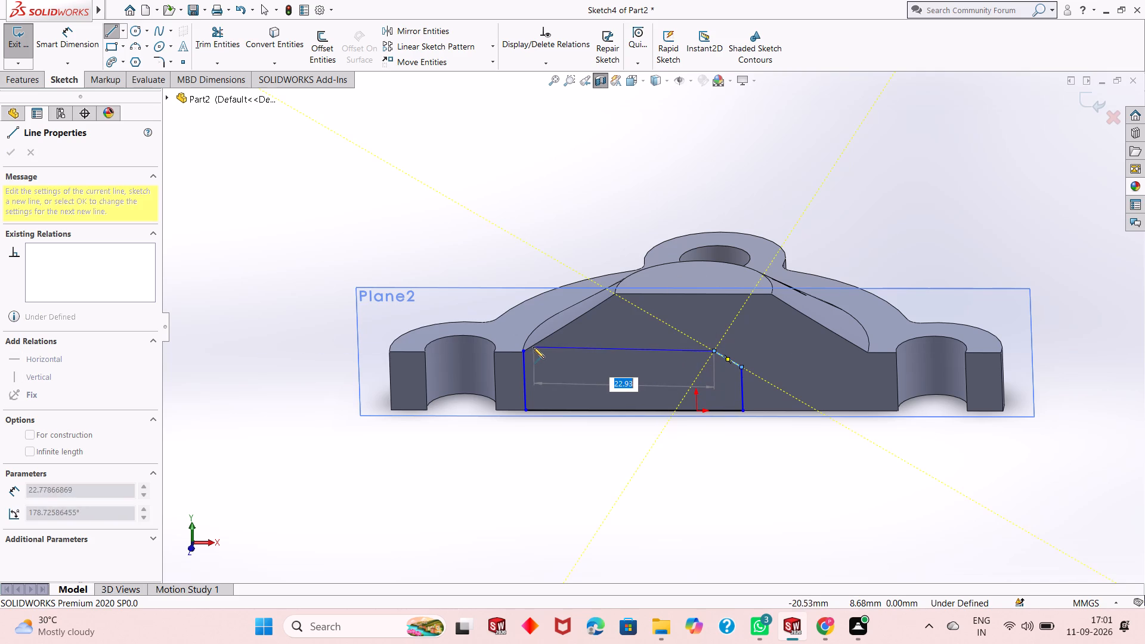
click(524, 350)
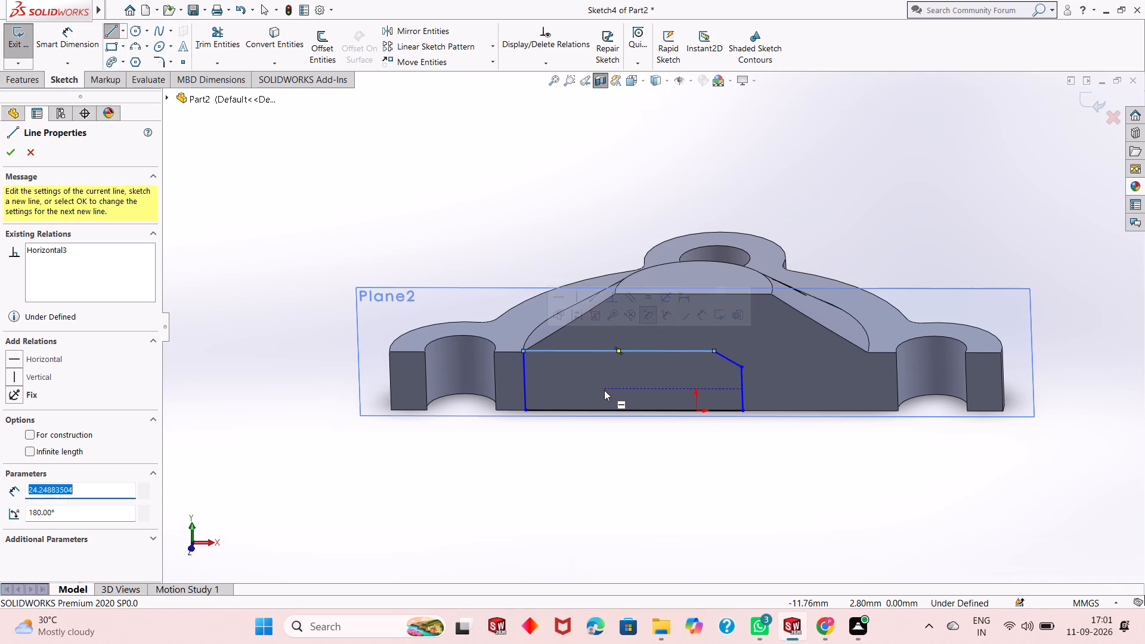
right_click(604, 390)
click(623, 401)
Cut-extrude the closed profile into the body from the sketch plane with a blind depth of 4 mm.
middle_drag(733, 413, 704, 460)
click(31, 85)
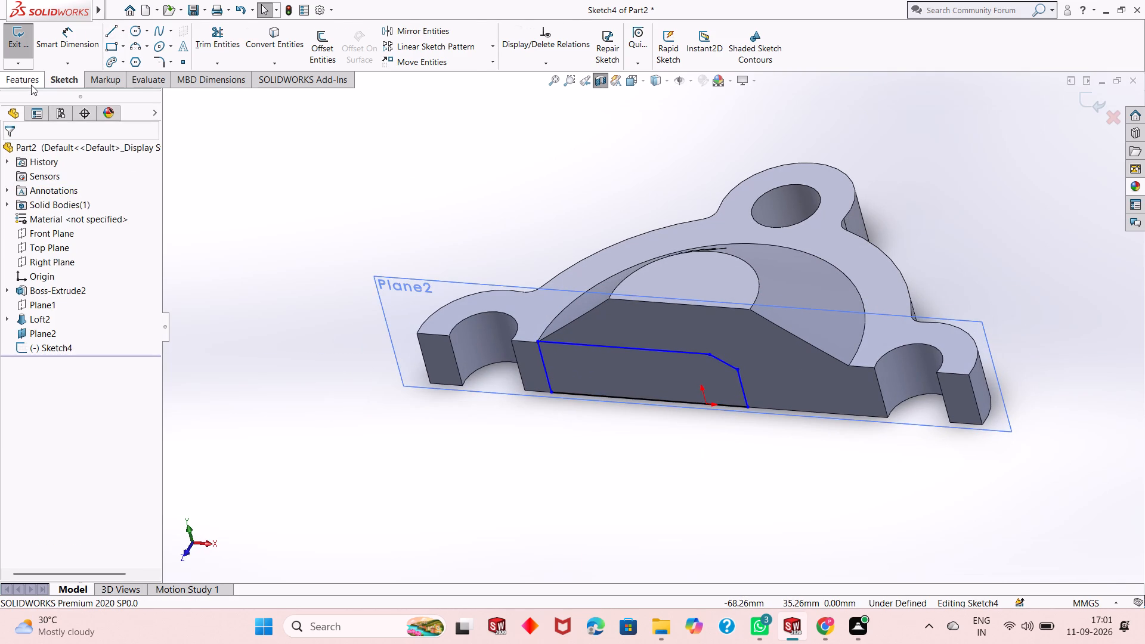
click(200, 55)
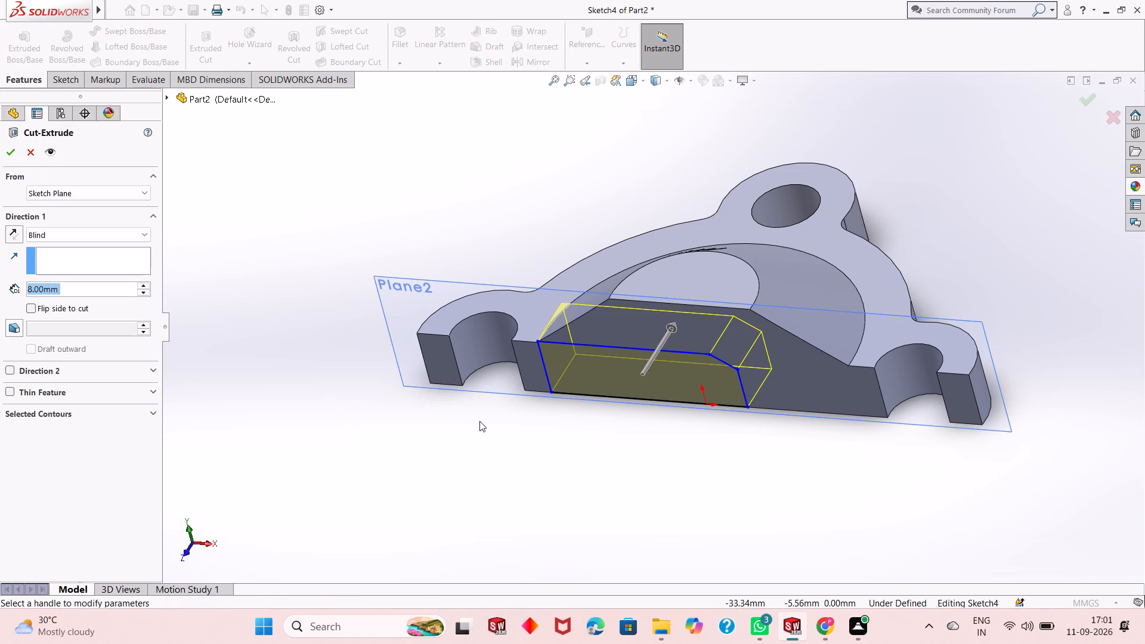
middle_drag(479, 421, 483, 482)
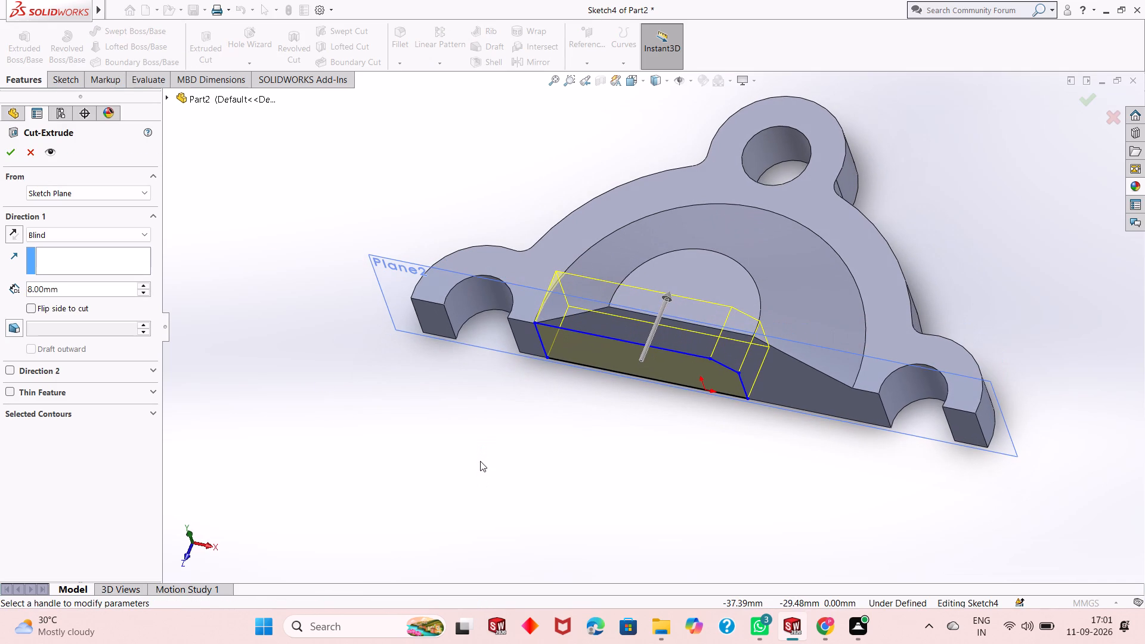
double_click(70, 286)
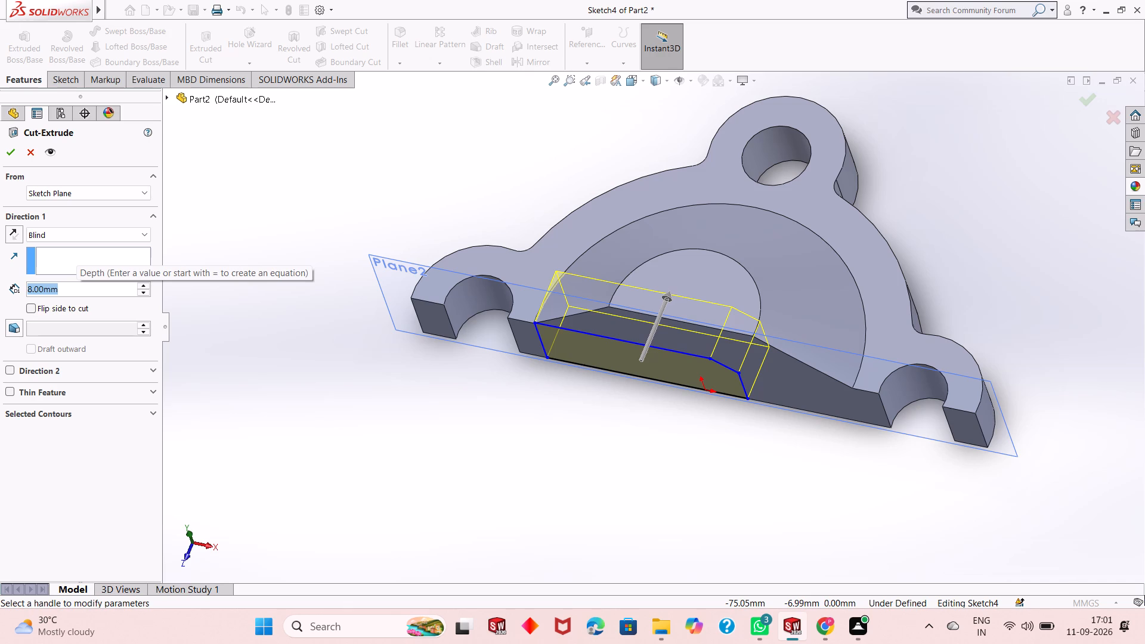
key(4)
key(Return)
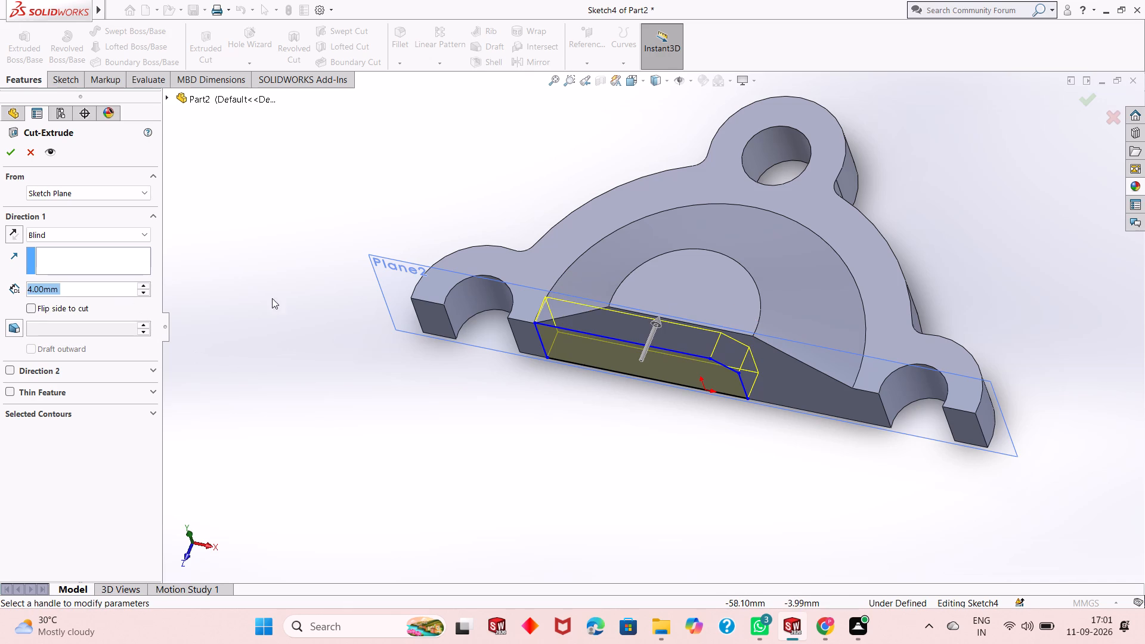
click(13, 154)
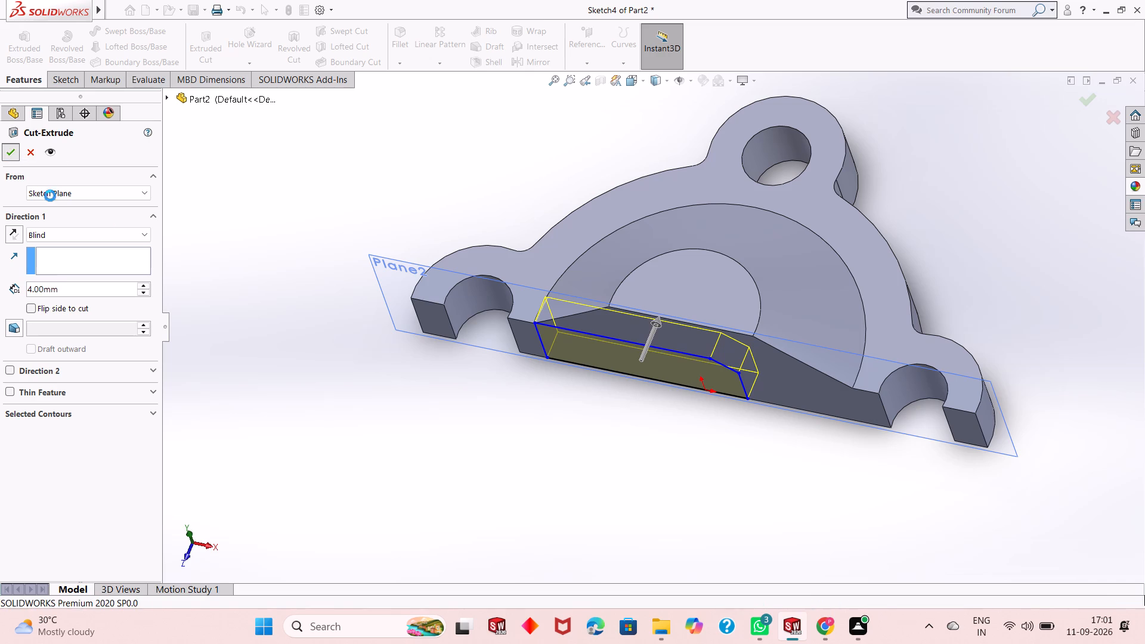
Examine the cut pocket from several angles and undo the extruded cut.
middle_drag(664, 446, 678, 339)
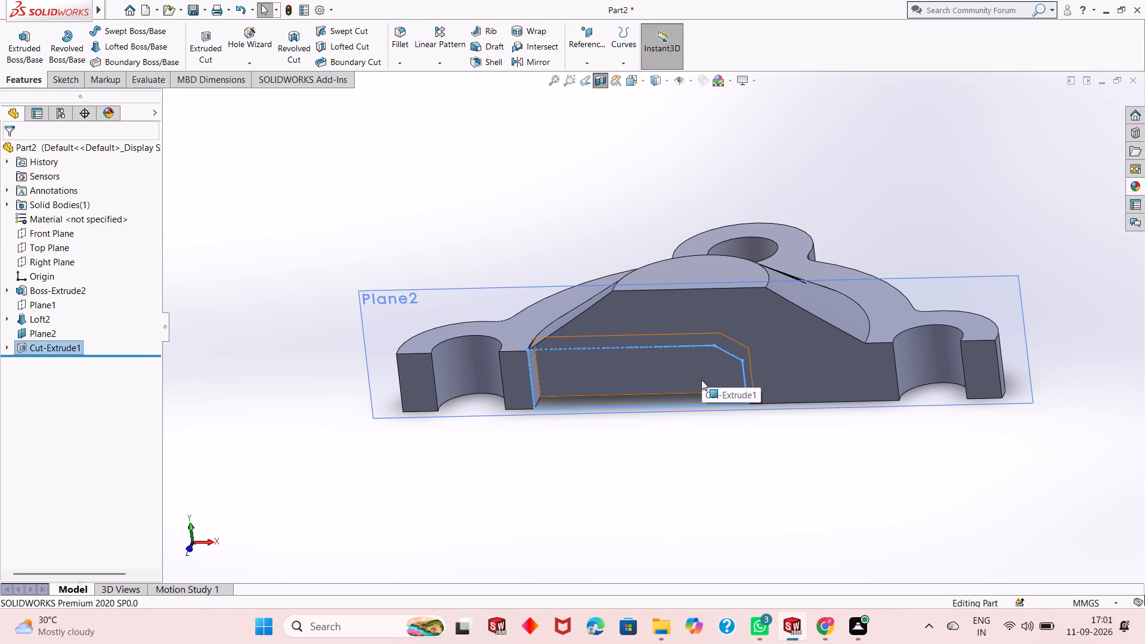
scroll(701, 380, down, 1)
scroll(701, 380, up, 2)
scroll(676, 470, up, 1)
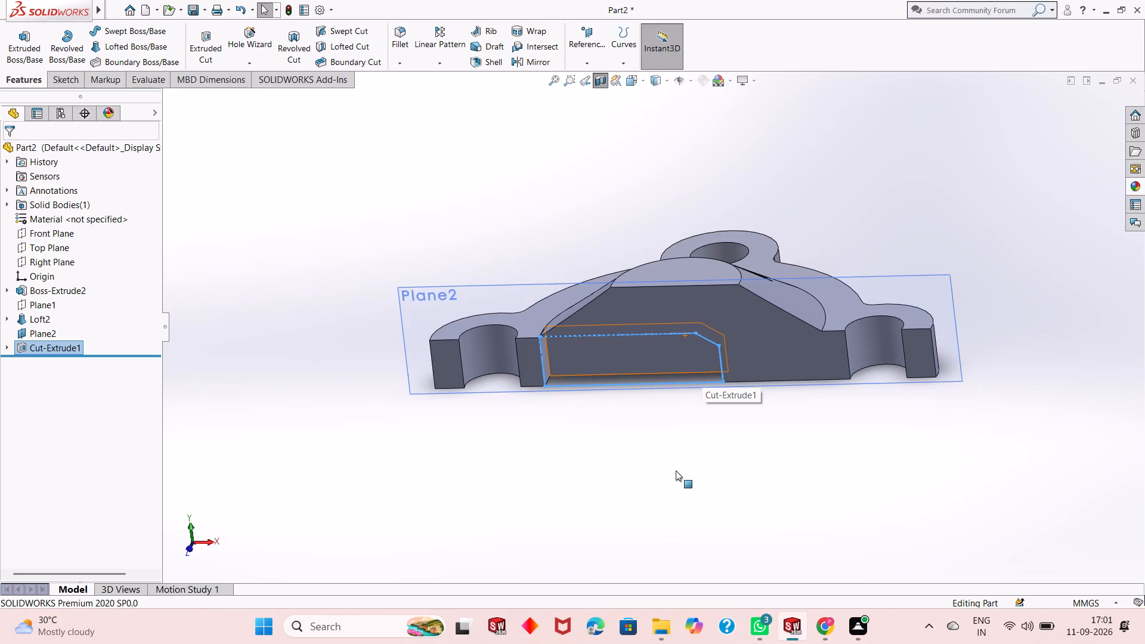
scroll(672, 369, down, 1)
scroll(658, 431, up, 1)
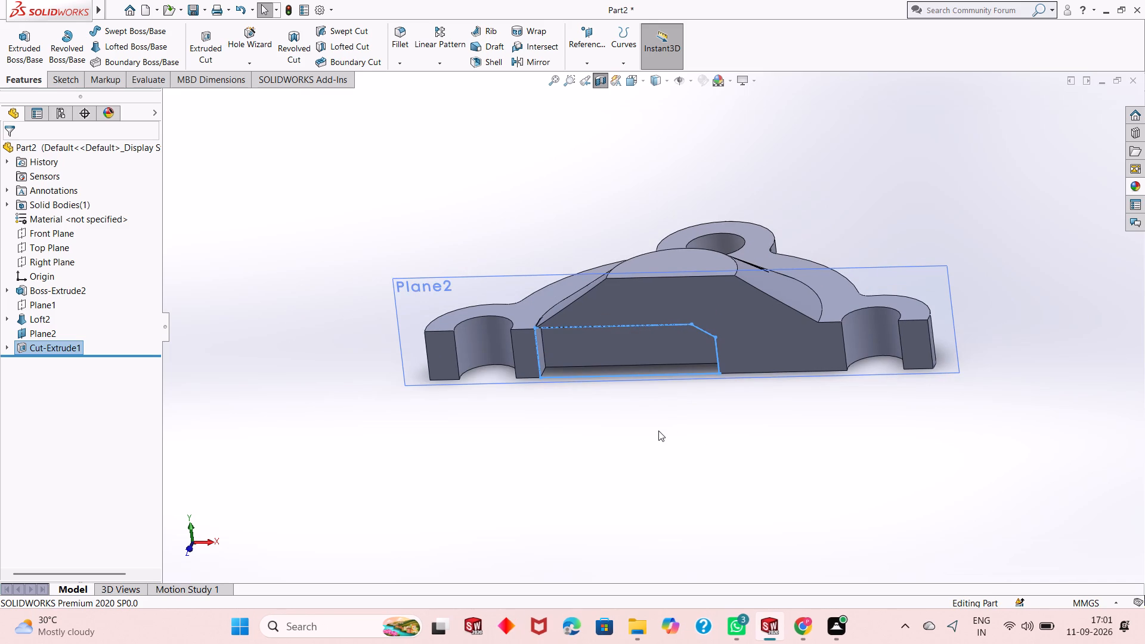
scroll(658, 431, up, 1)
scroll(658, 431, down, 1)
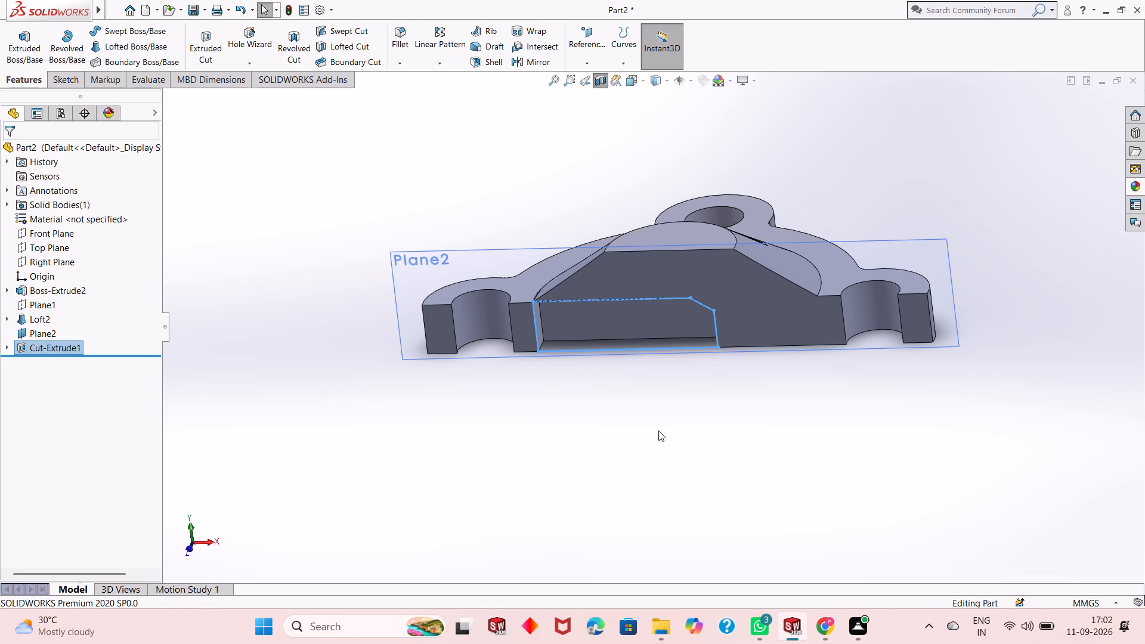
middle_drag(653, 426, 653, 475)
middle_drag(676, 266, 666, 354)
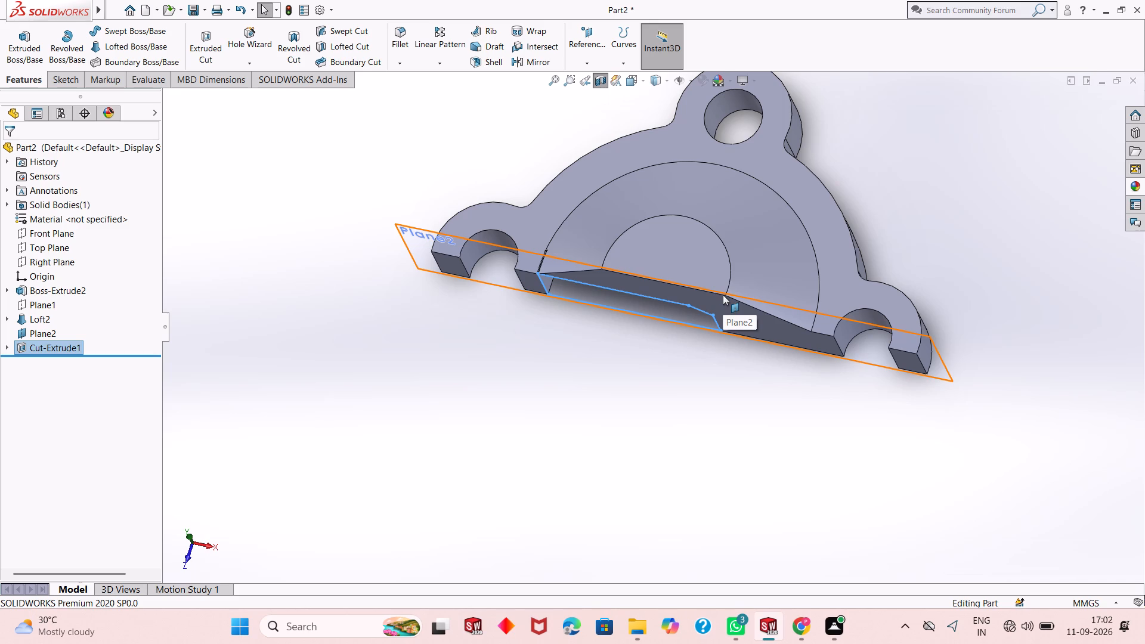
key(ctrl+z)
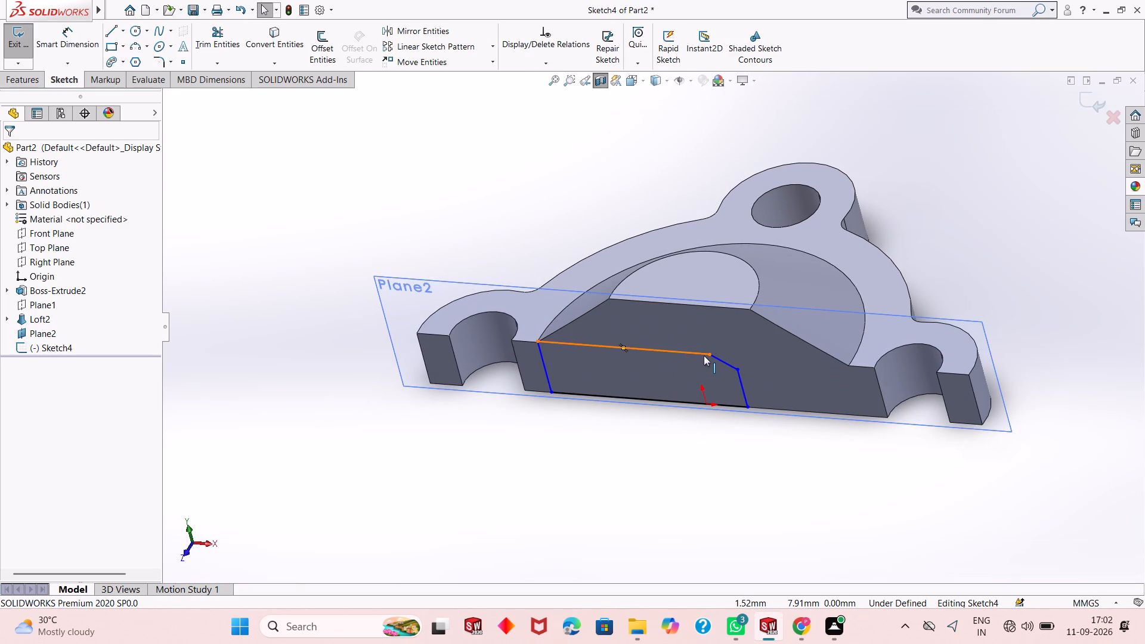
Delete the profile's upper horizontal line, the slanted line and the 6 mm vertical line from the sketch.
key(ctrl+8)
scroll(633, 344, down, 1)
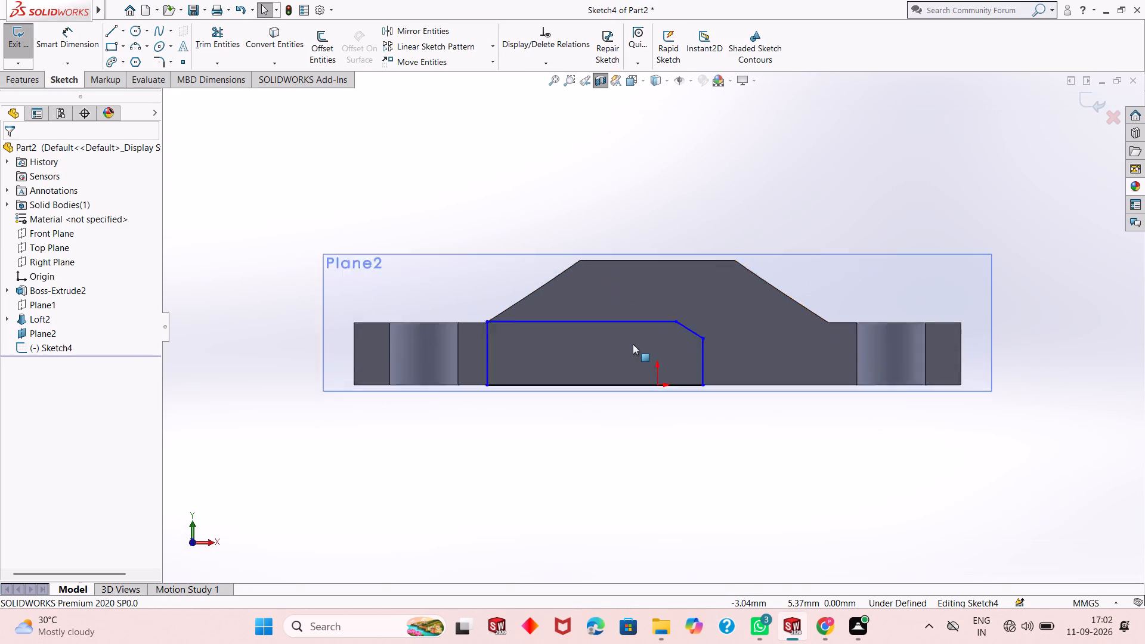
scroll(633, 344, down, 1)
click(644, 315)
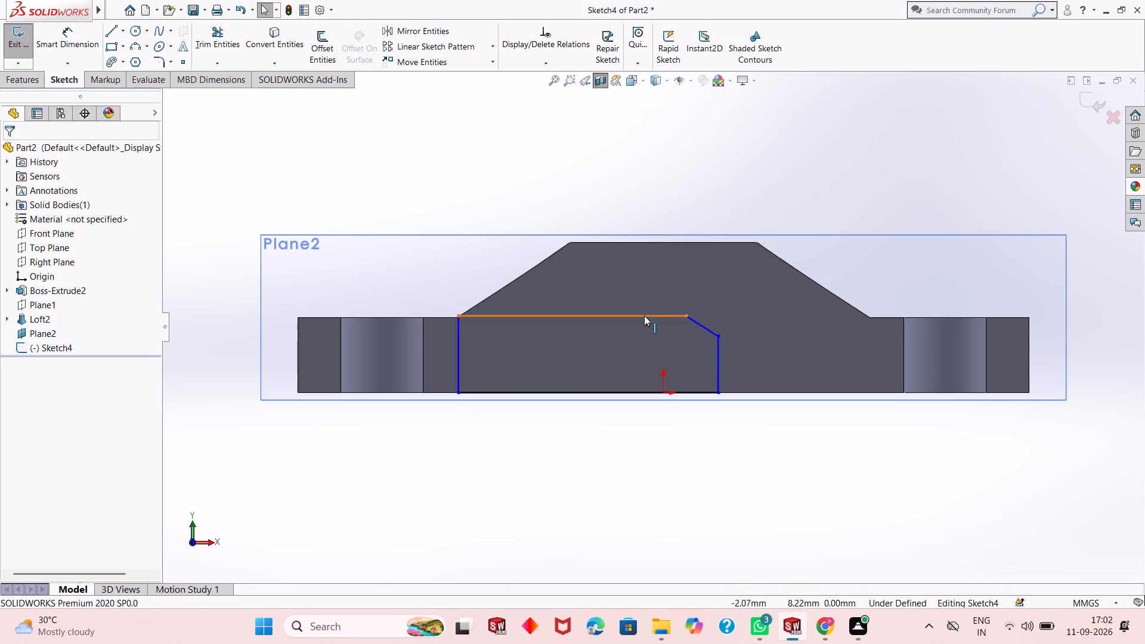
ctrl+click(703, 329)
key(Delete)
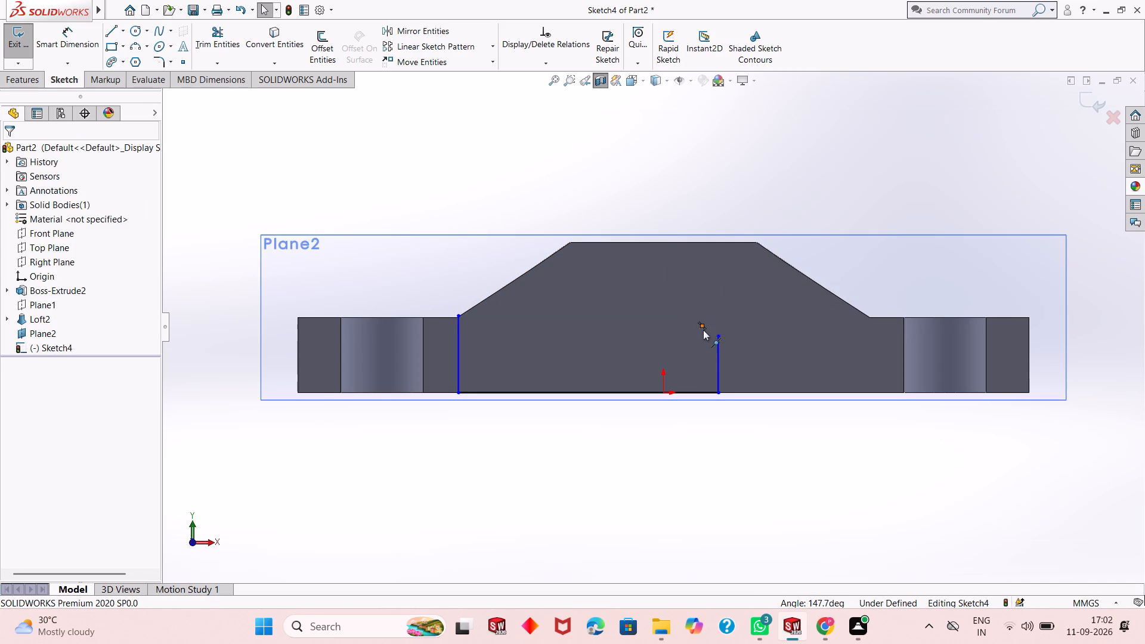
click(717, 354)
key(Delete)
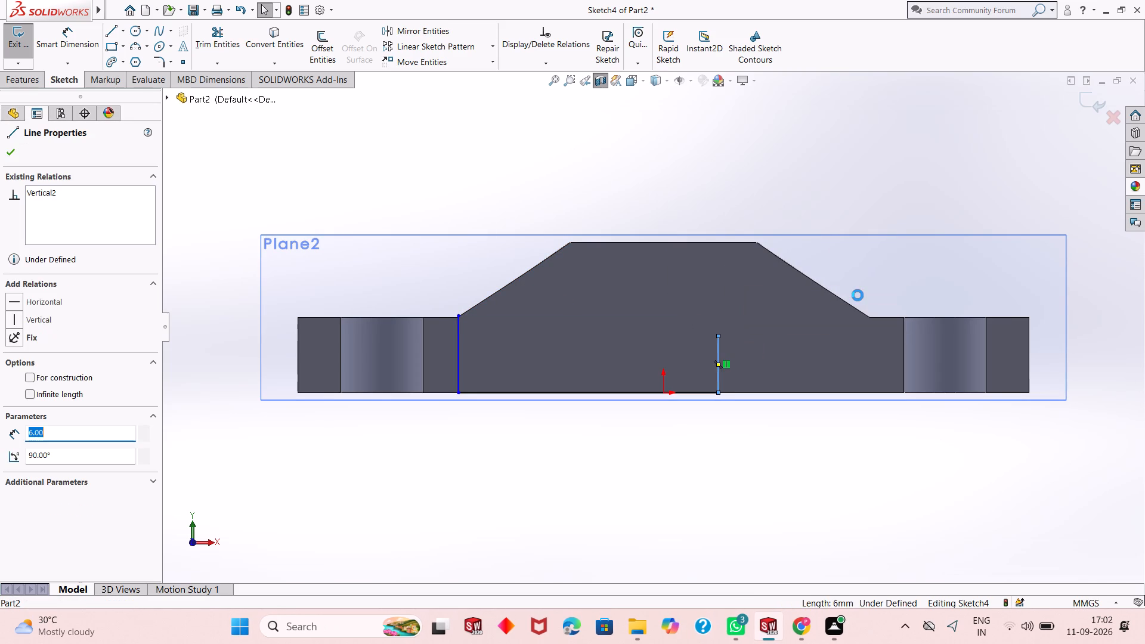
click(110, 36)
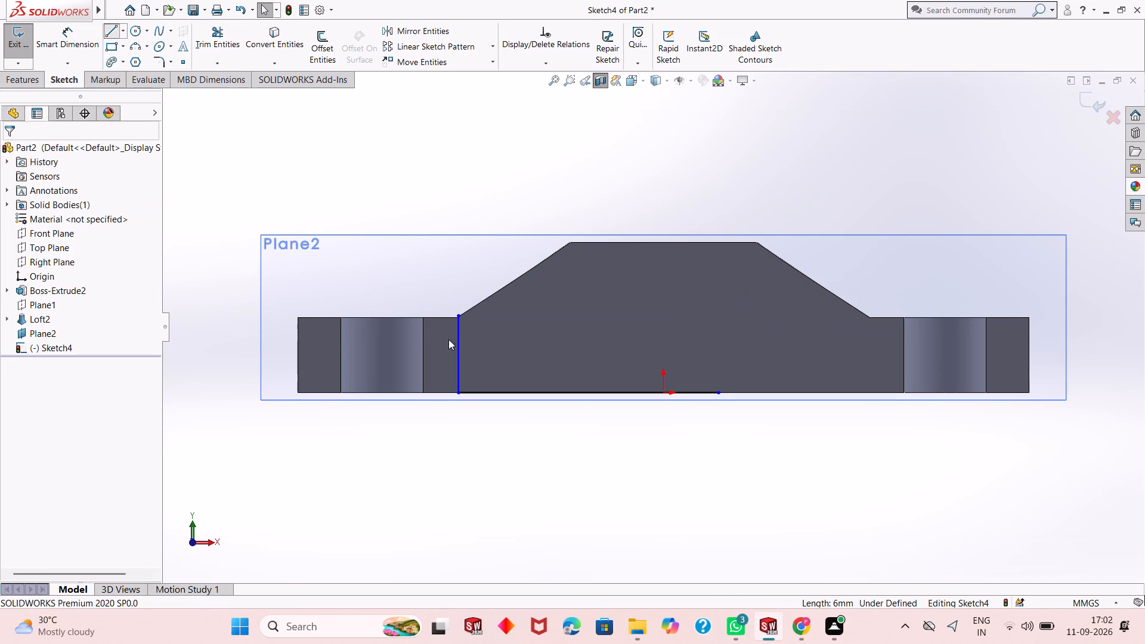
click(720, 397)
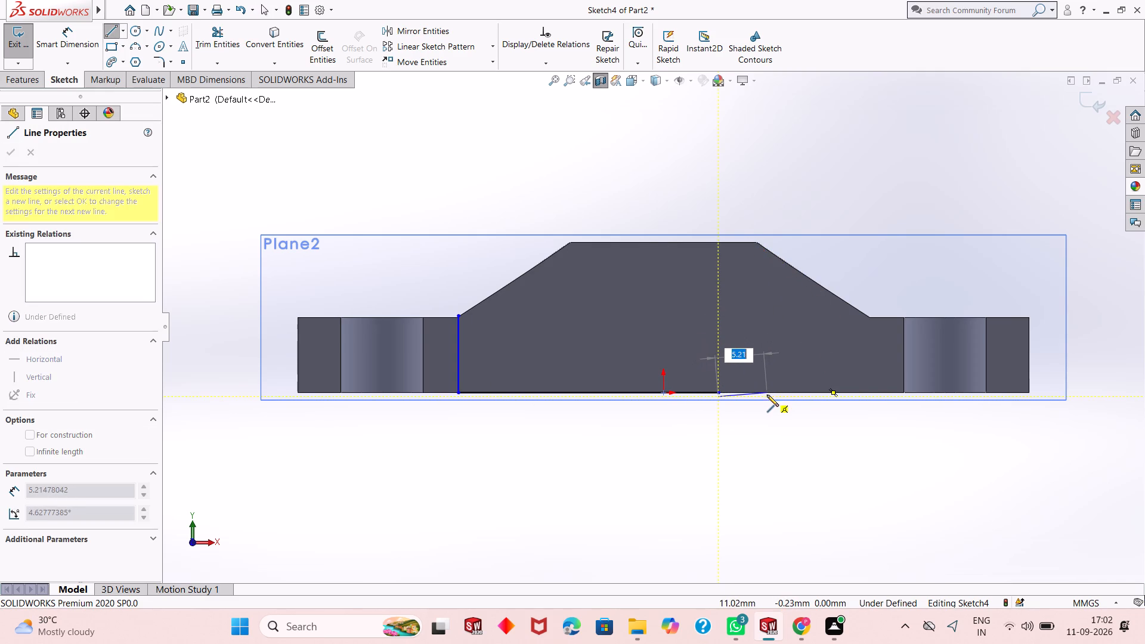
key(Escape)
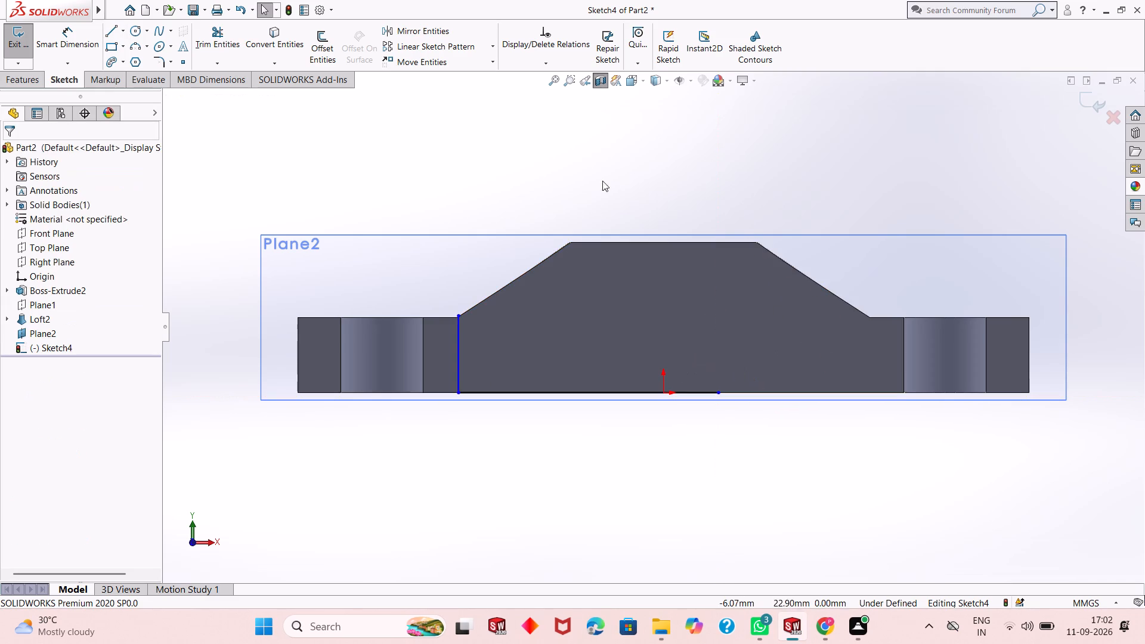
Extend the base line about 4 mm and close the profile with a 16 mm vertical, a 20 mm top line and a slanted line along the loft edges.
key(l)
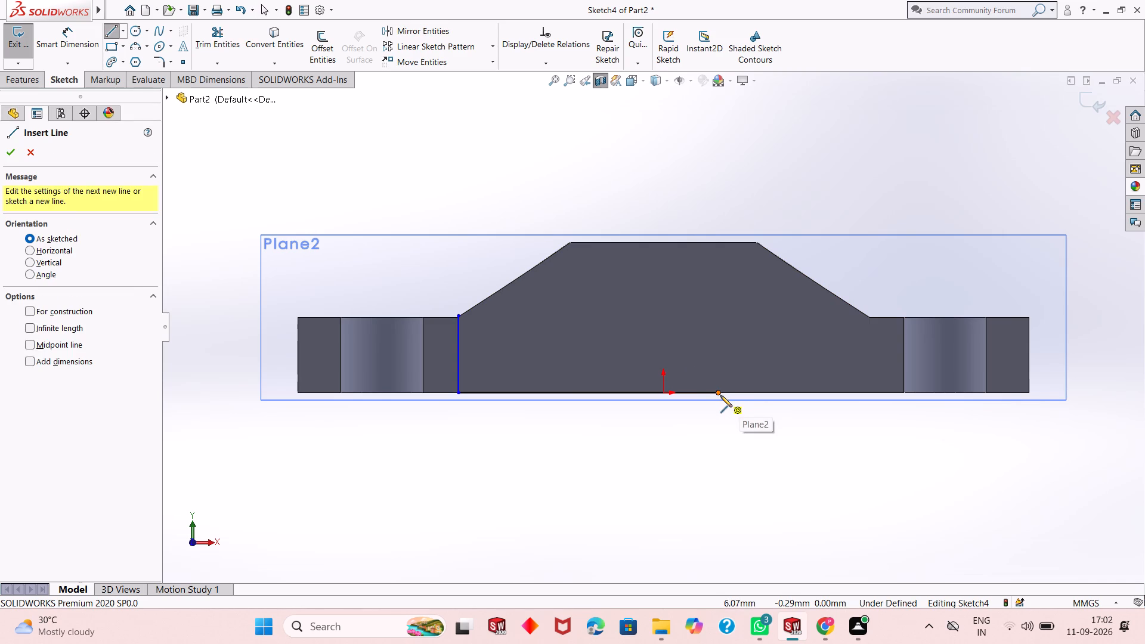
click(718, 394)
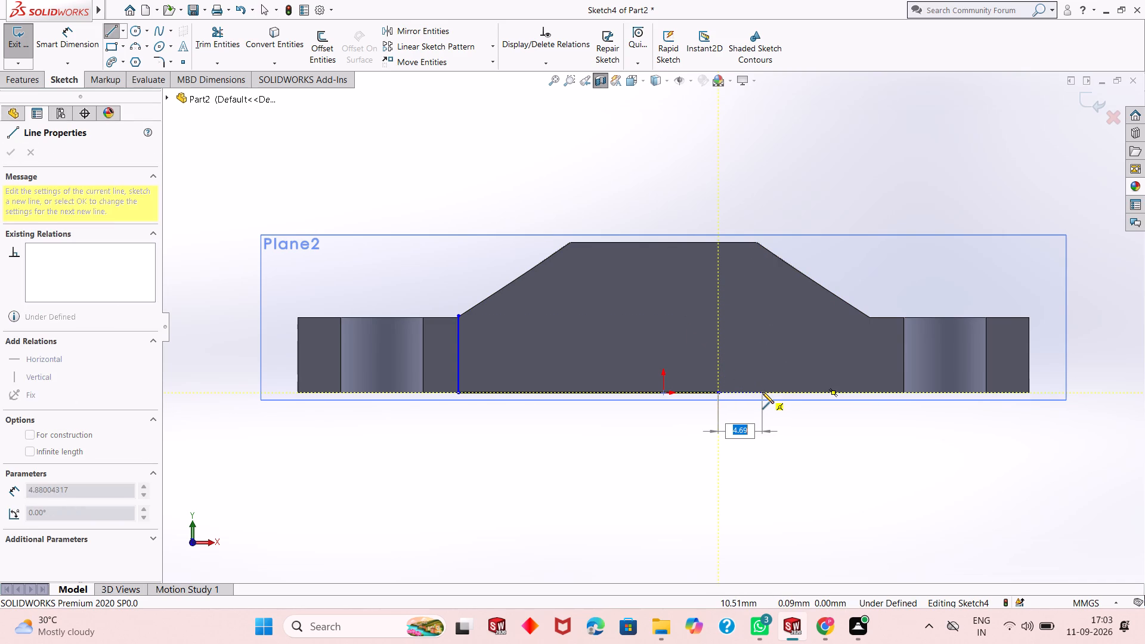
click(760, 392)
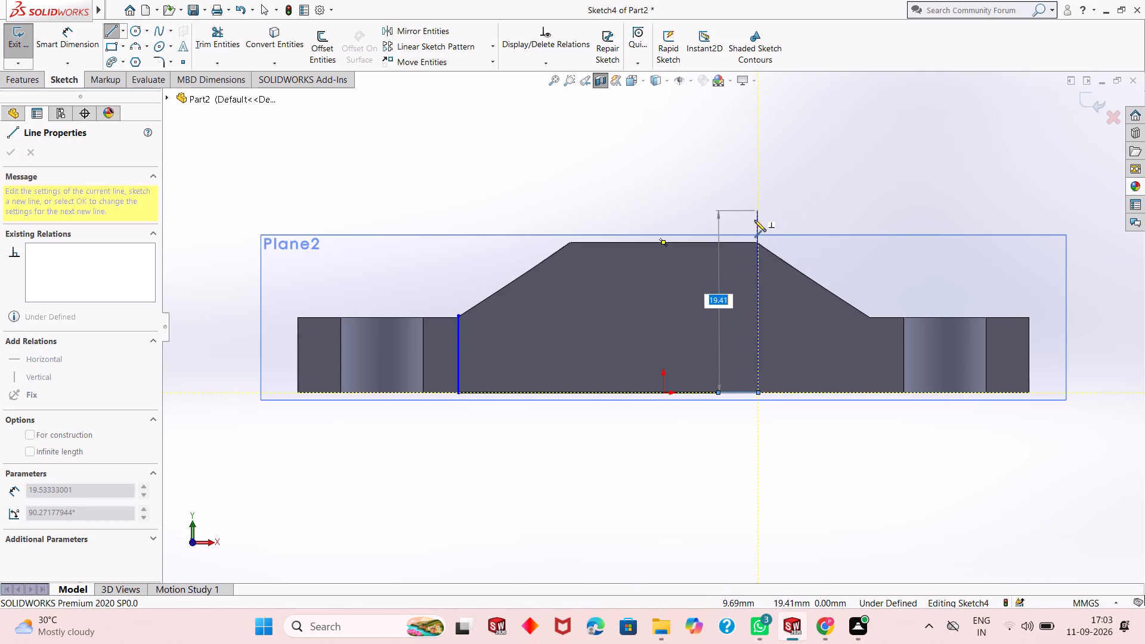
click(754, 240)
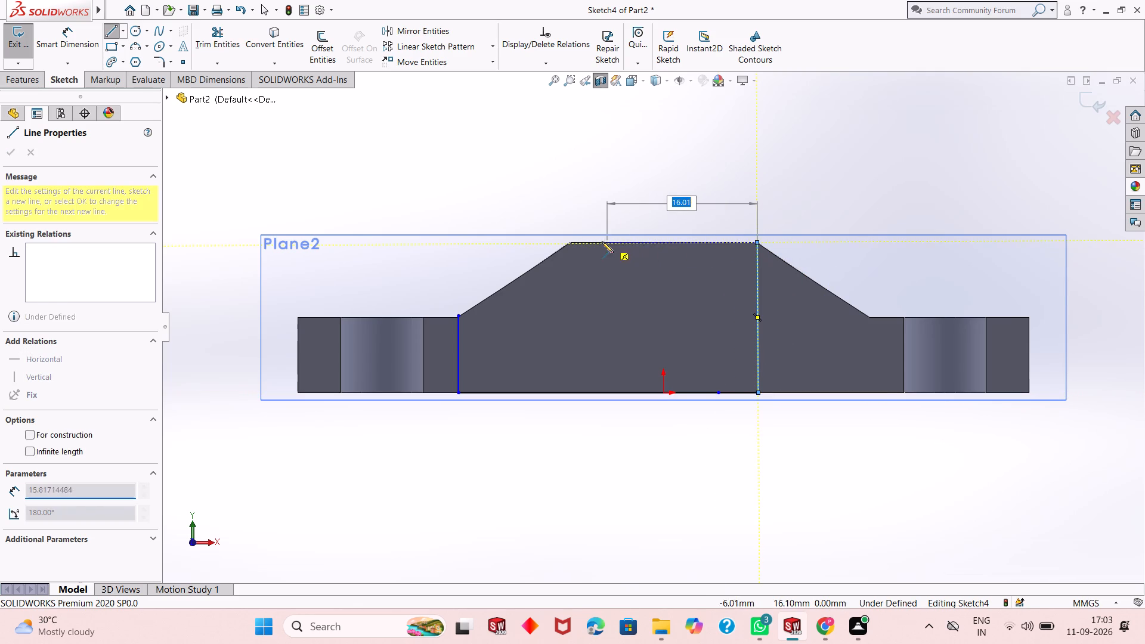
click(568, 244)
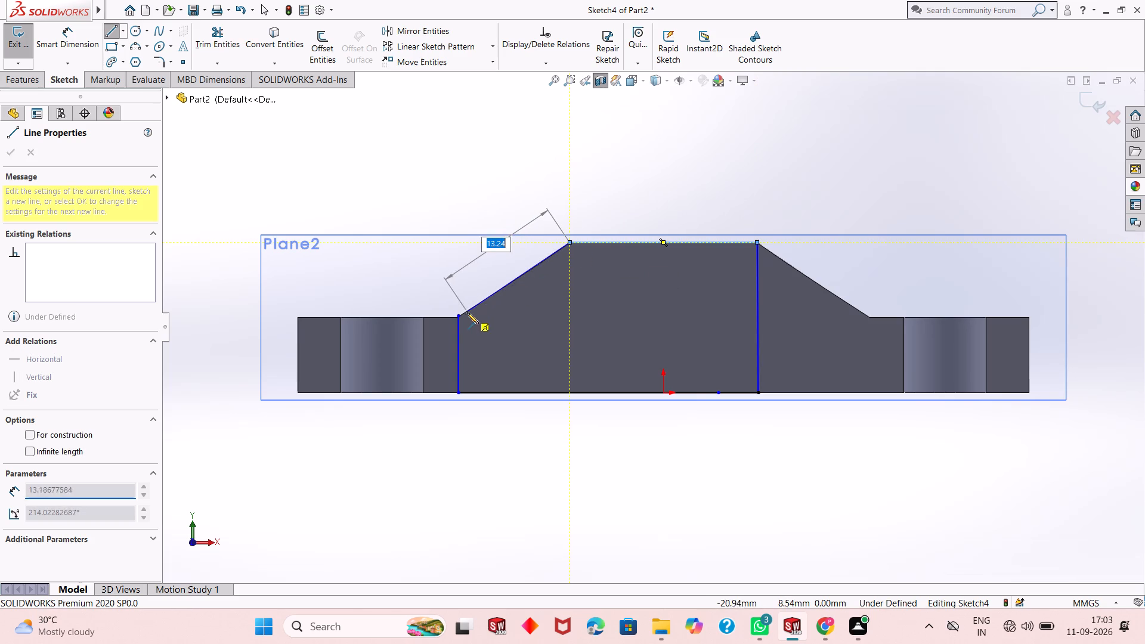
click(459, 314)
key(Escape)
key(Escape)
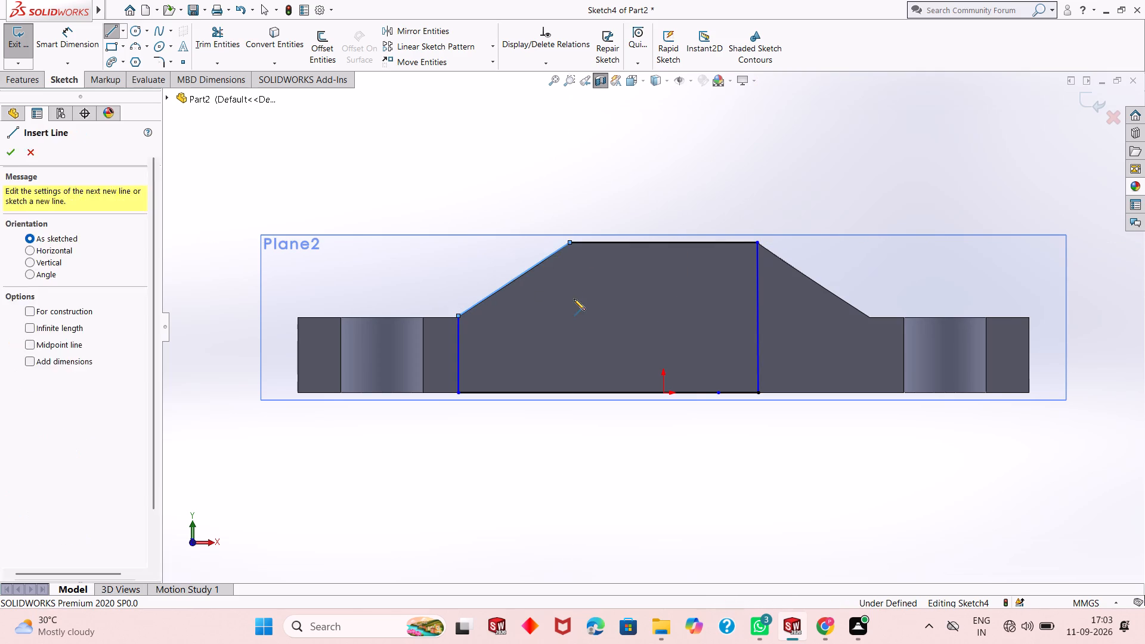
key(Escape)
key(Escape)
Cut-extrude the closed five-sided profile into the body from the sketch plane with a blind depth of 5 mm.
middle_drag(574, 295, 544, 372)
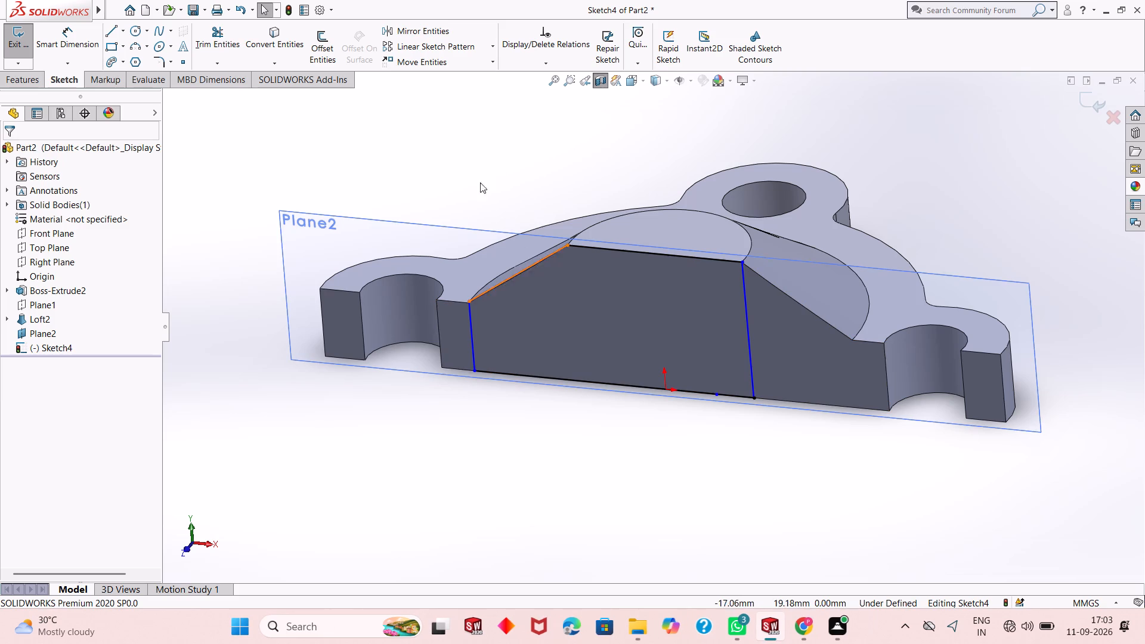
click(27, 76)
click(201, 40)
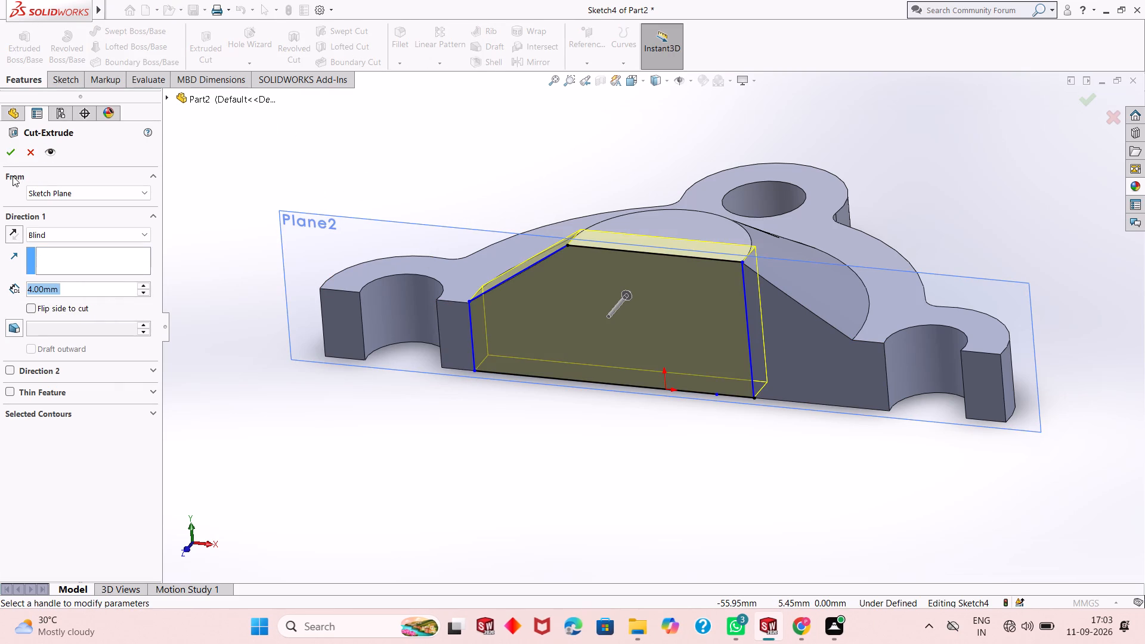
key(5)
key(Return)
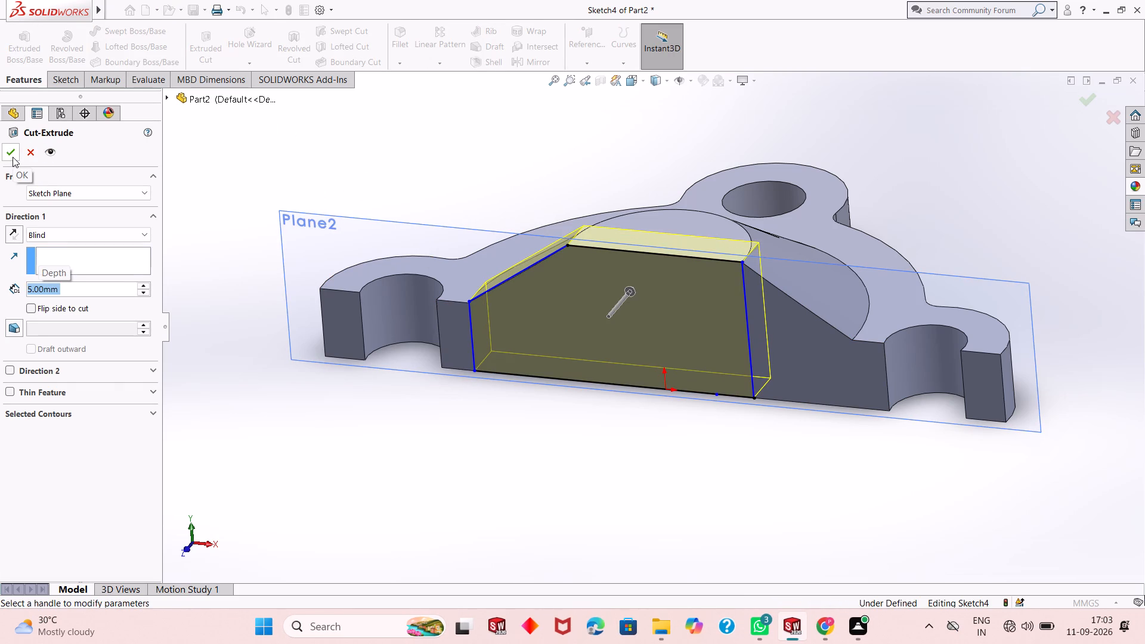
click(7, 150)
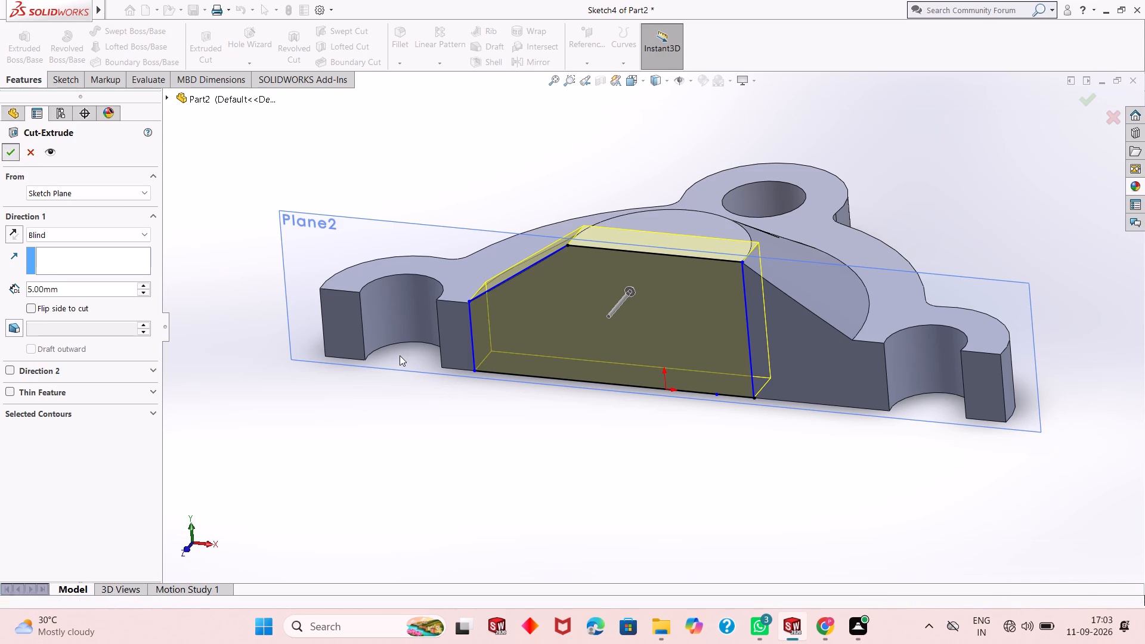
Examine the new cut pocket and the uncut section beside it from several angles.
middle_drag(505, 346, 516, 383)
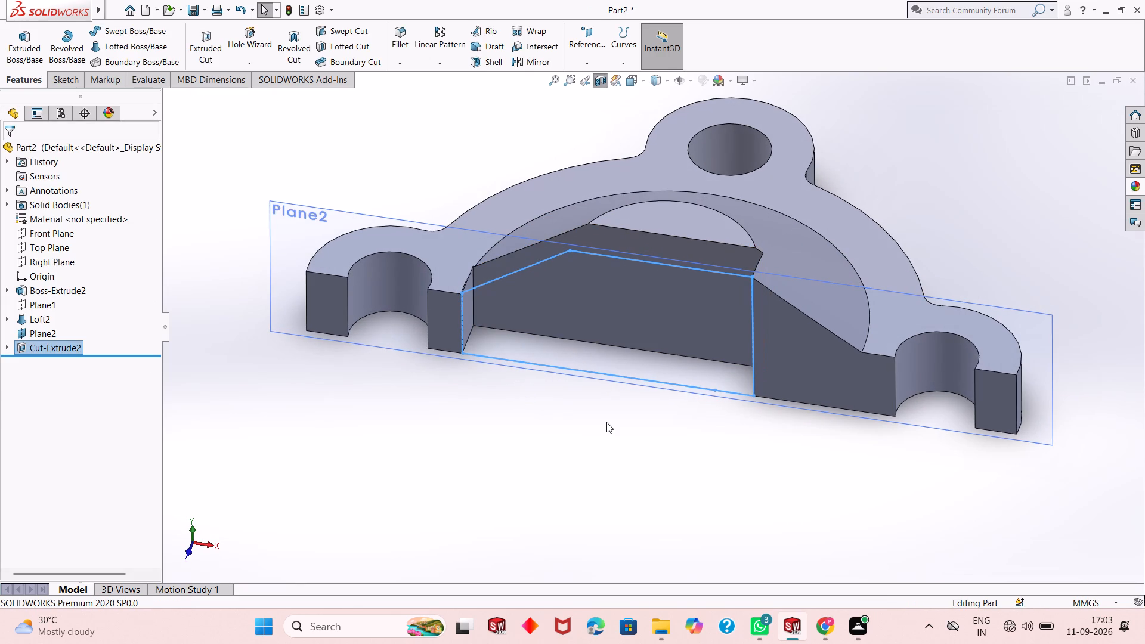
middle_drag(705, 513, 765, 484)
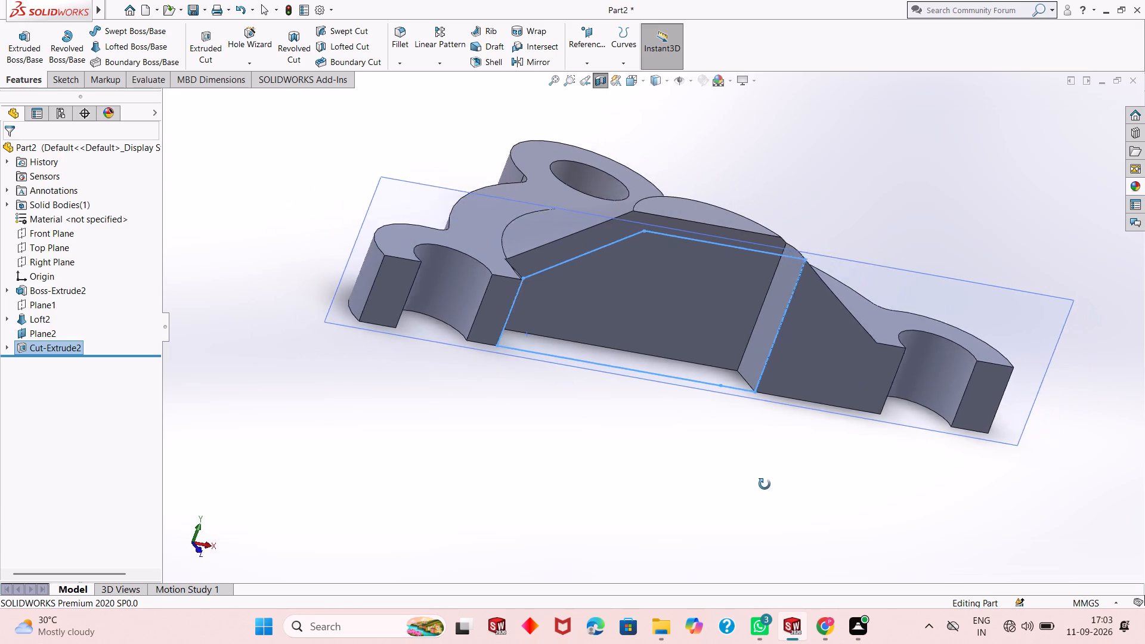
middle_drag(765, 484, 770, 513)
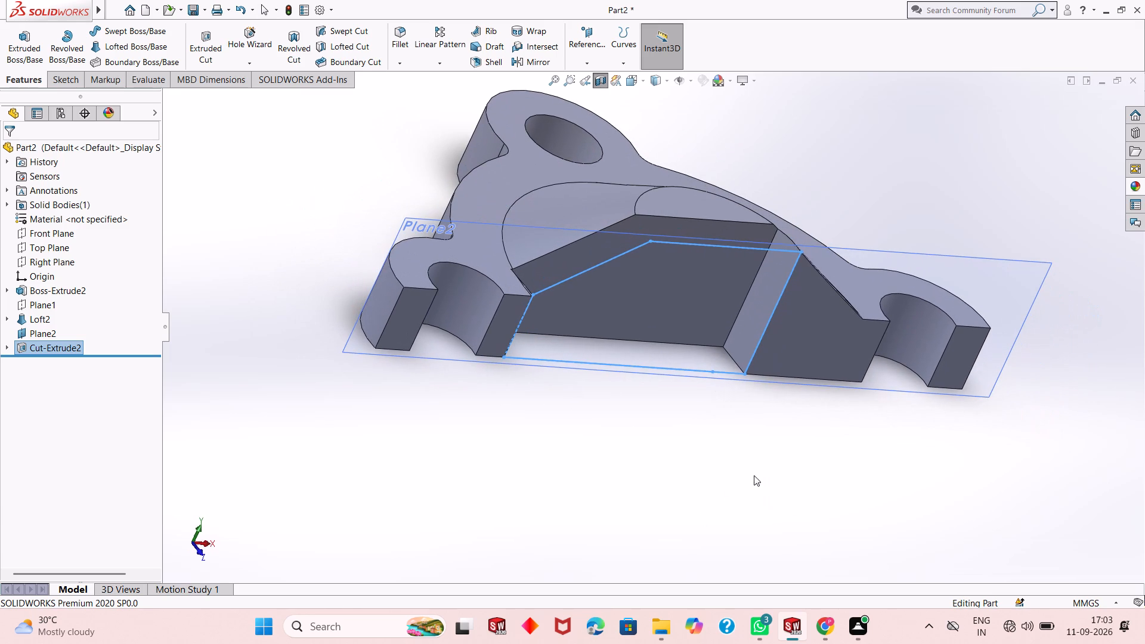
middle_drag(738, 451, 703, 469)
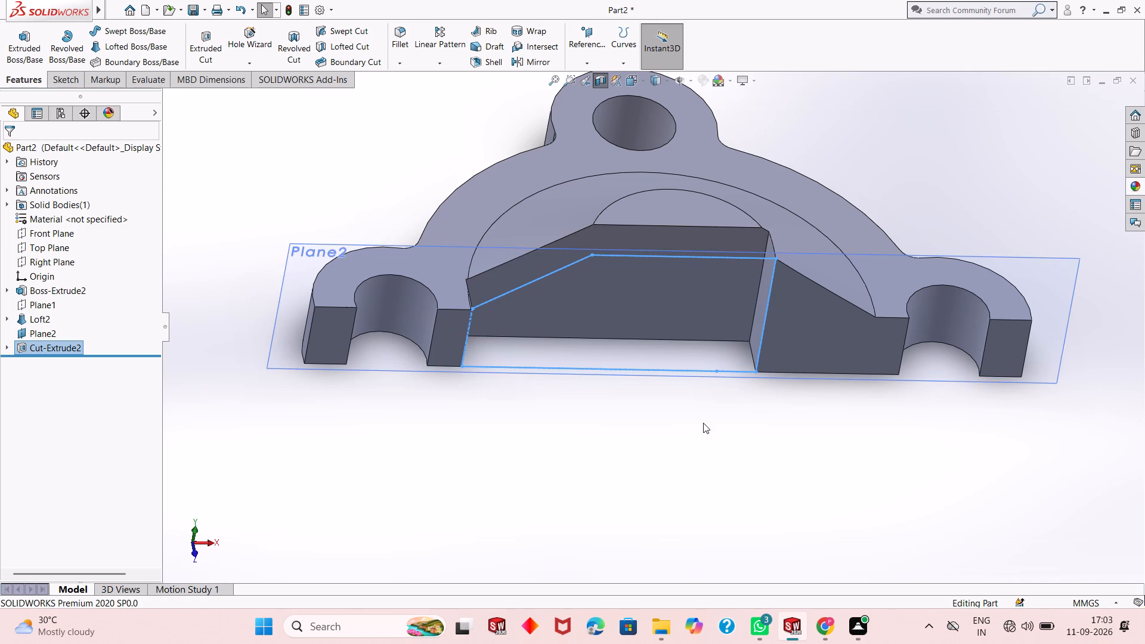
scroll(703, 423, down, 2)
scroll(703, 423, up, 2)
scroll(796, 205, down, 1)
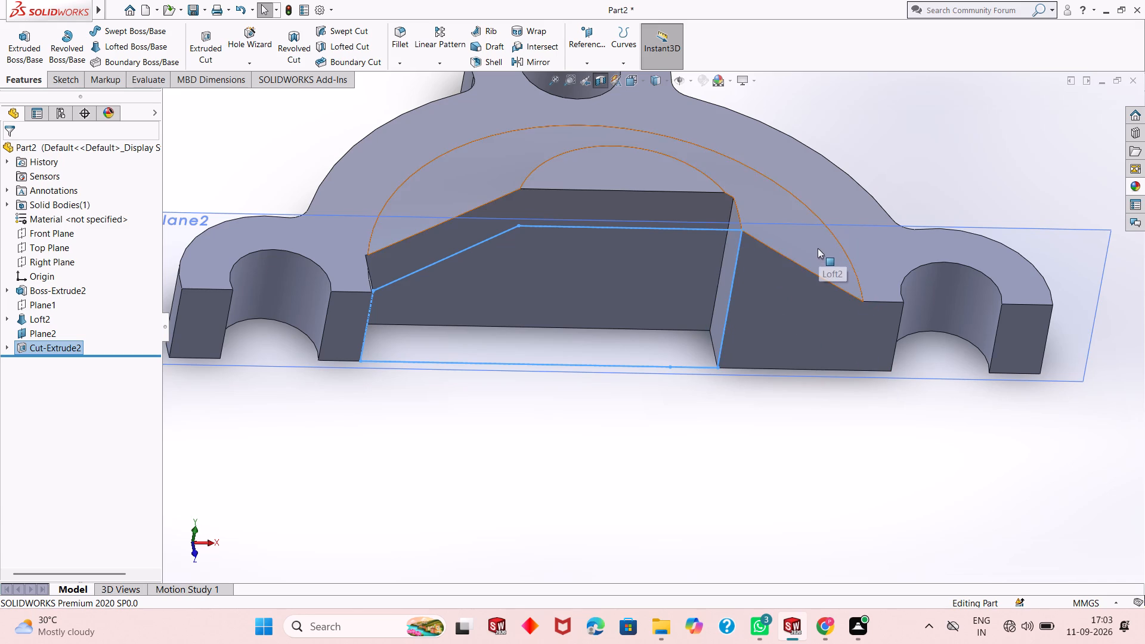
Sketch a closed four-sided profile on Plane2 over the uncut loft section, with a 16 mm vertical side, a sloped top and a base about 12 mm long.
click(69, 79)
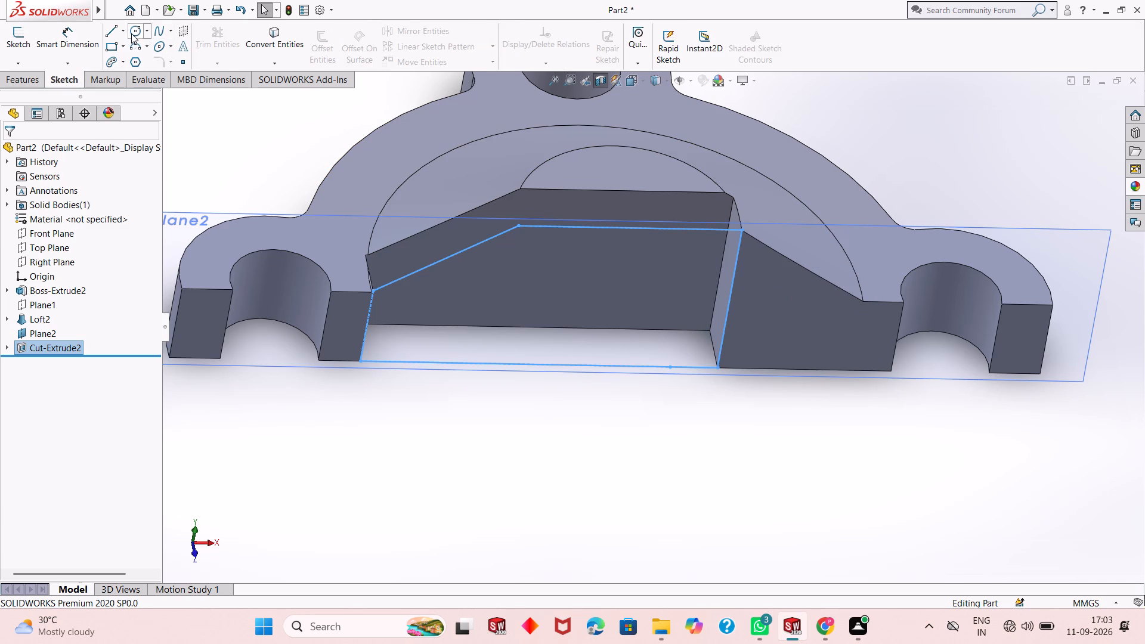
click(111, 36)
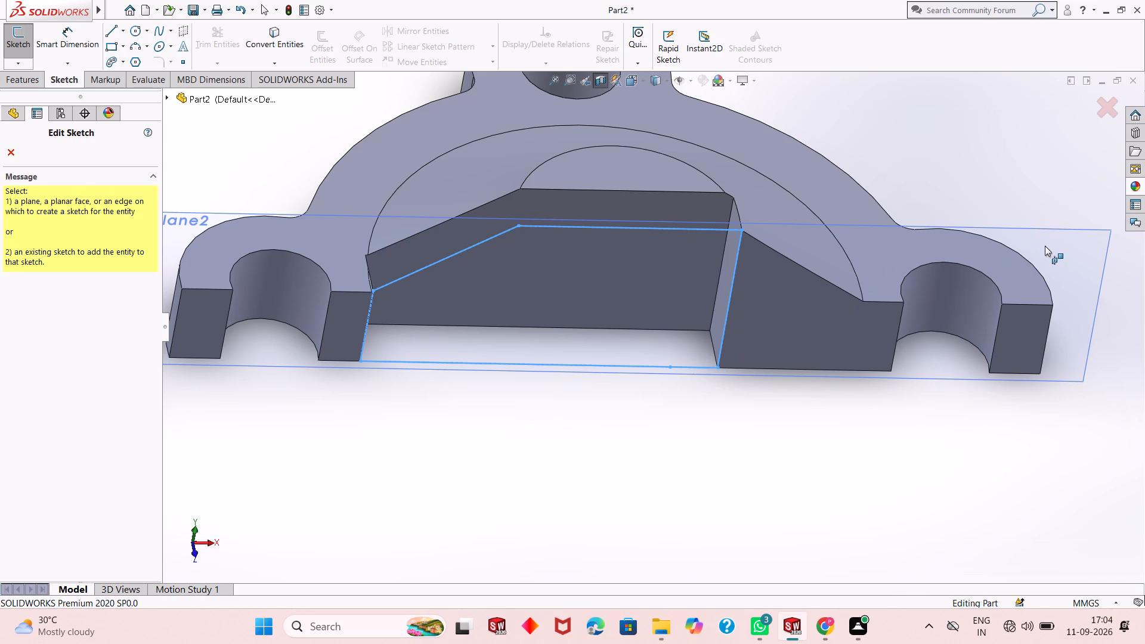
click(1045, 247)
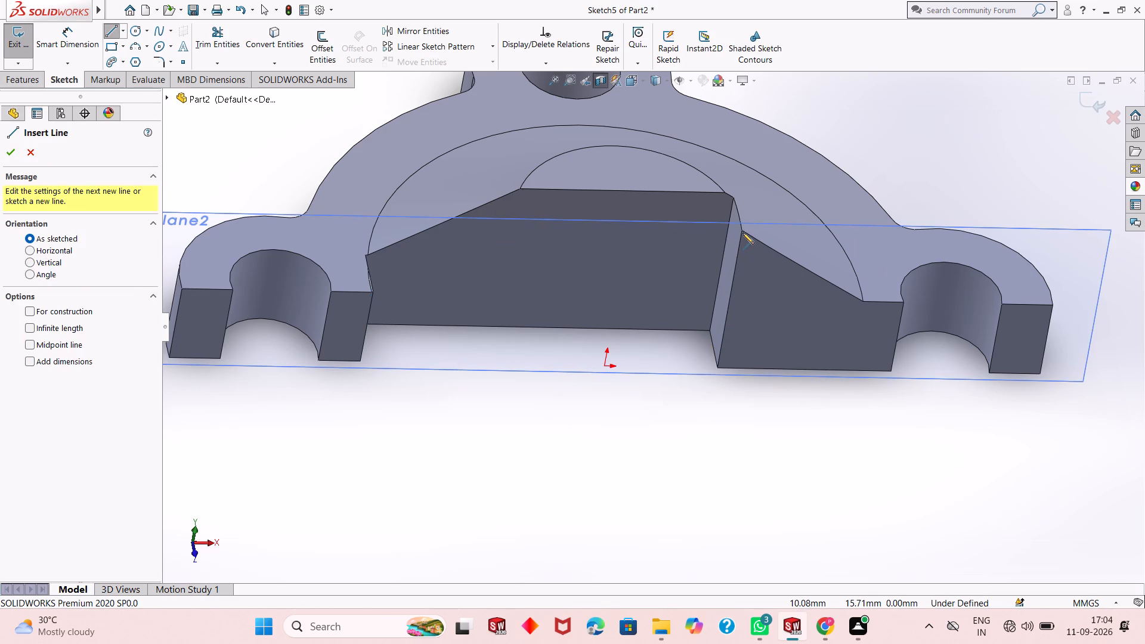
click(742, 233)
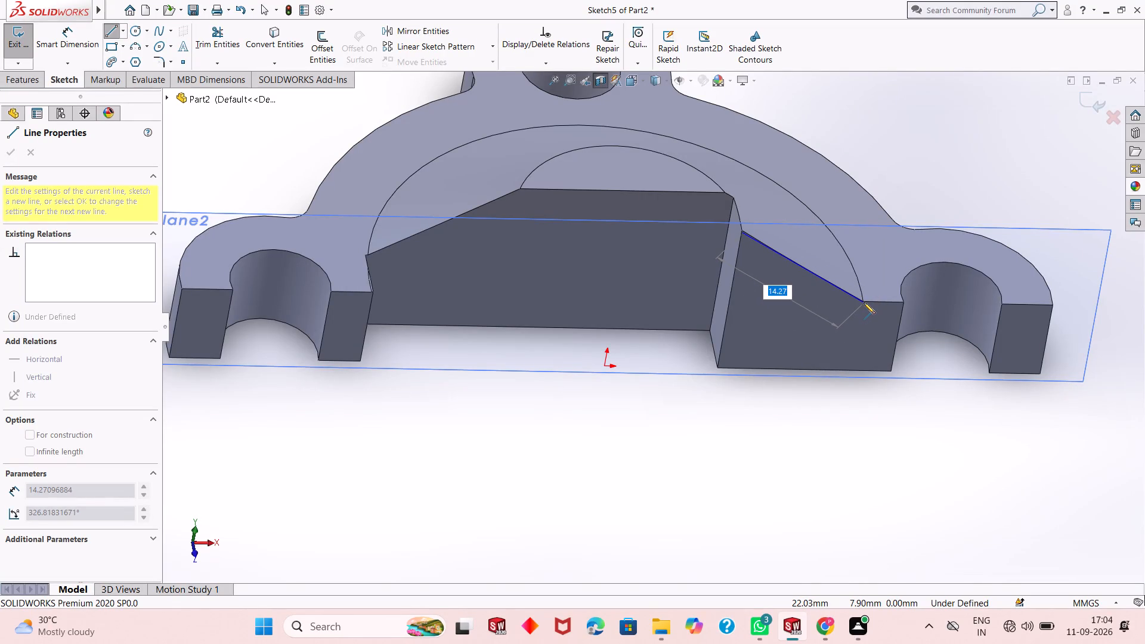
key(Escape)
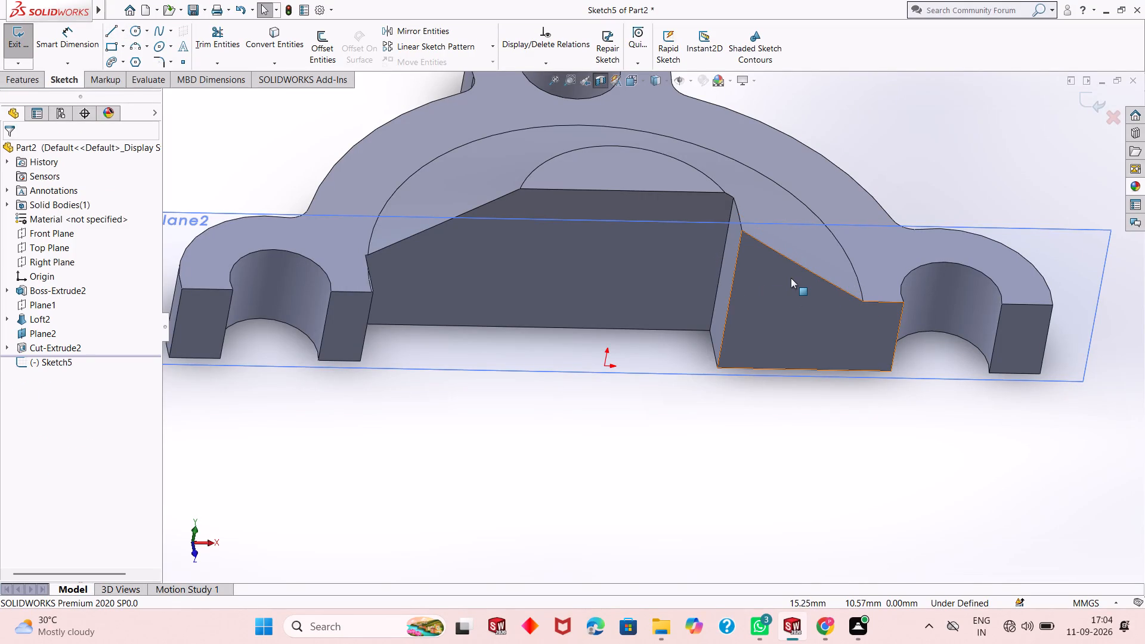
key(ctrl+8)
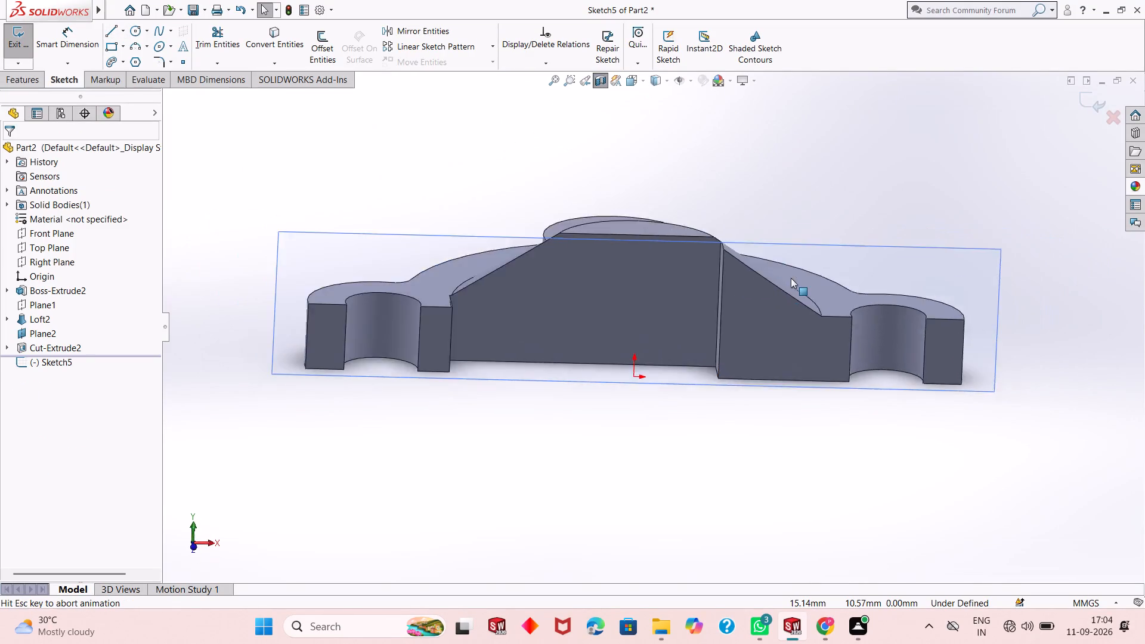
scroll(754, 285, down, 3)
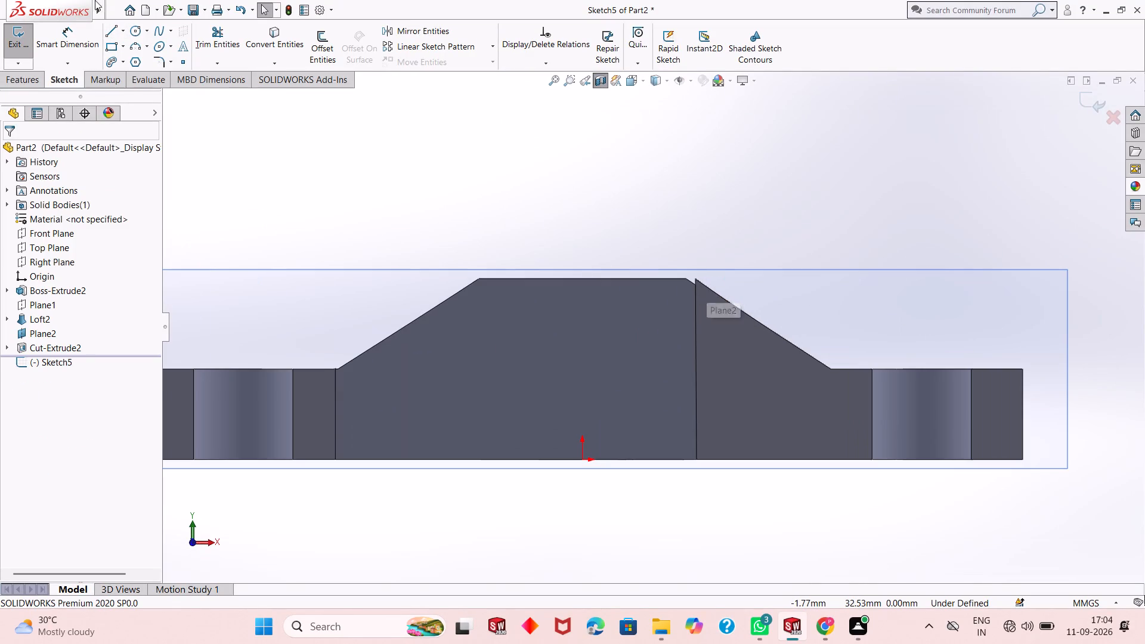
click(110, 26)
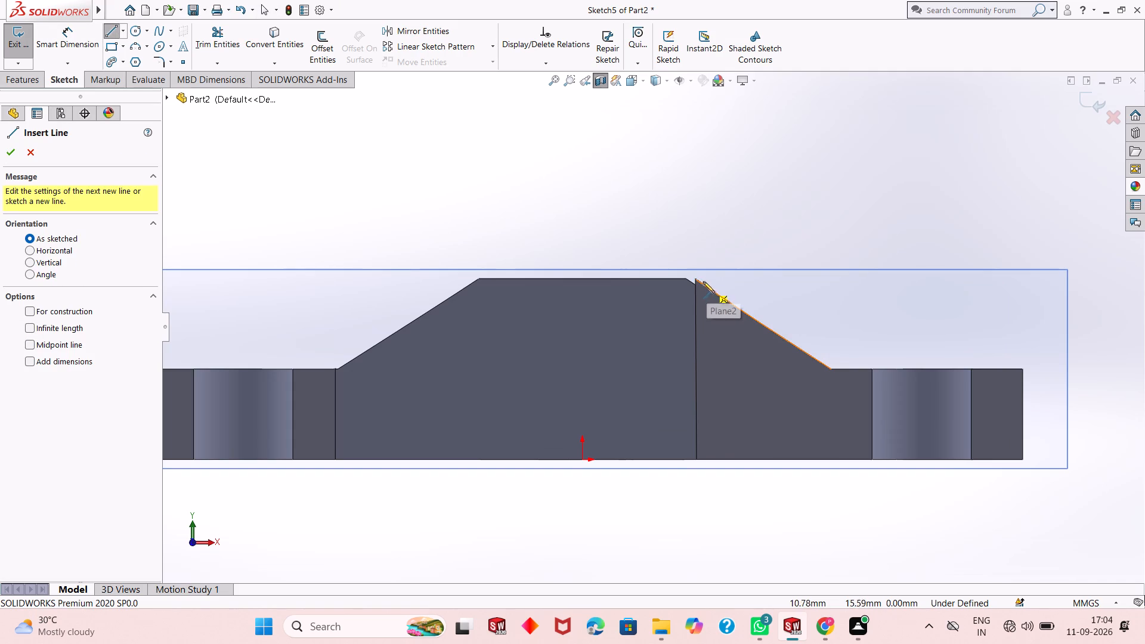
click(695, 280)
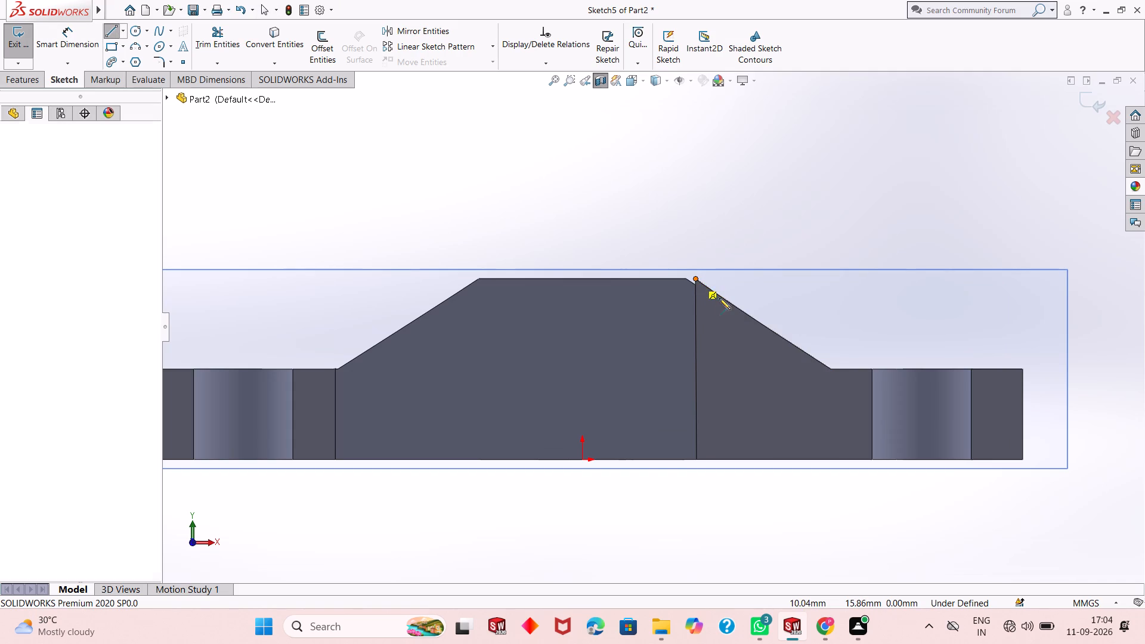
click(831, 369)
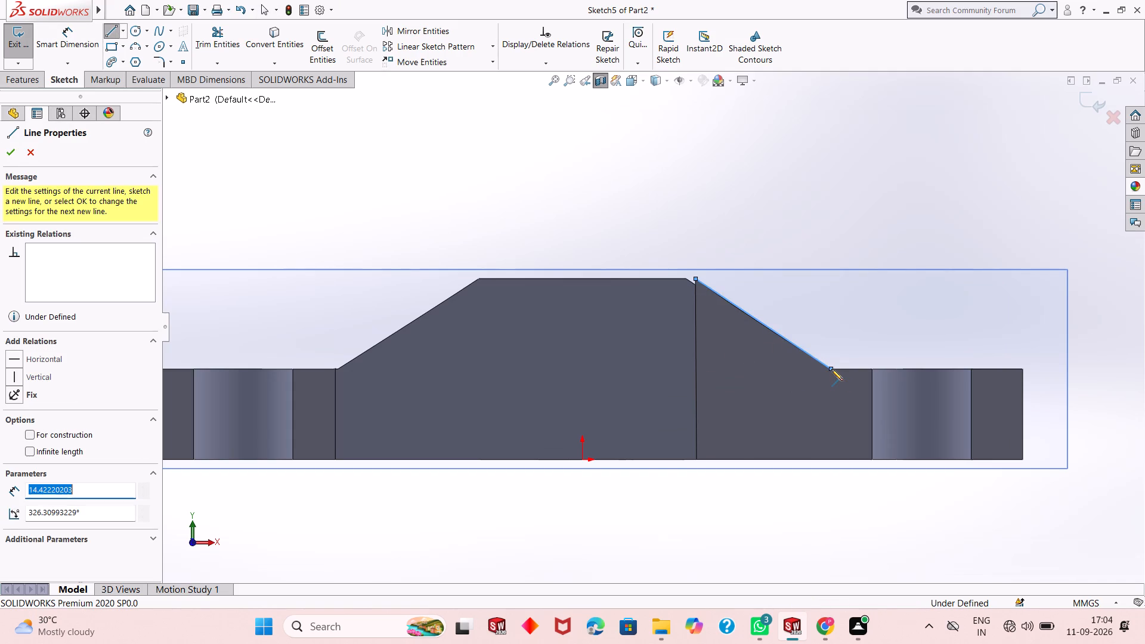
click(829, 457)
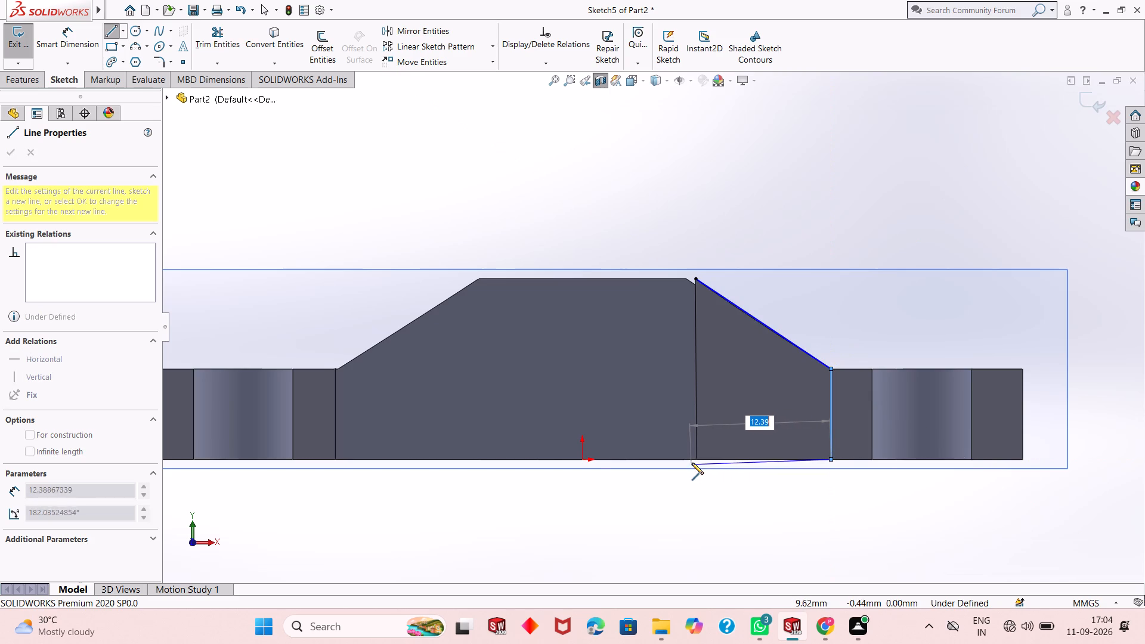
click(692, 462)
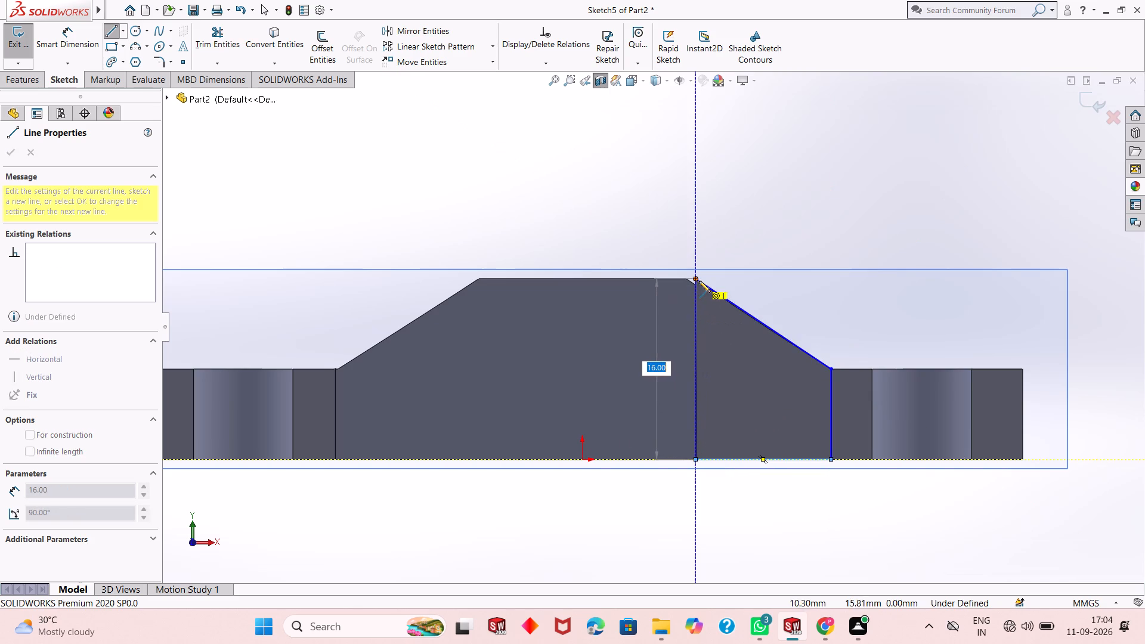
click(699, 281)
key(Escape)
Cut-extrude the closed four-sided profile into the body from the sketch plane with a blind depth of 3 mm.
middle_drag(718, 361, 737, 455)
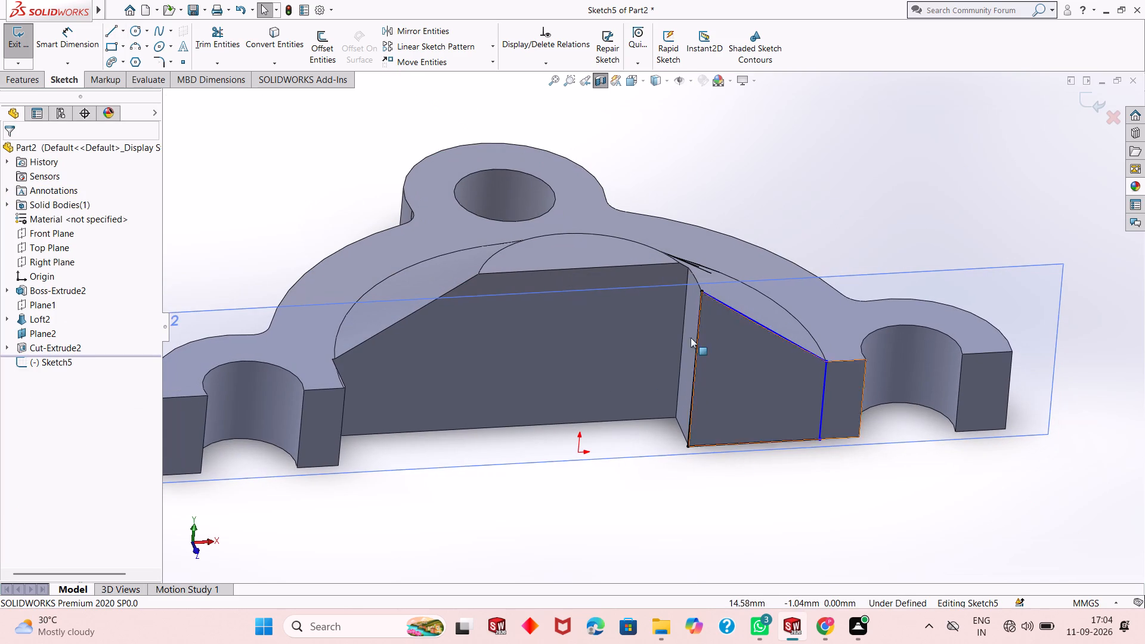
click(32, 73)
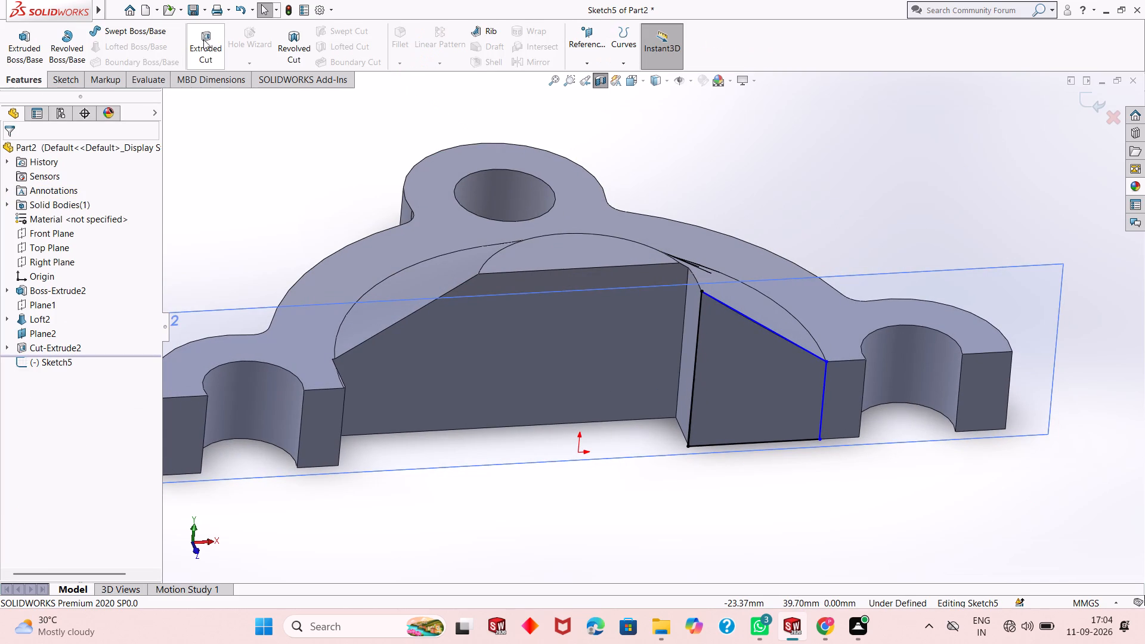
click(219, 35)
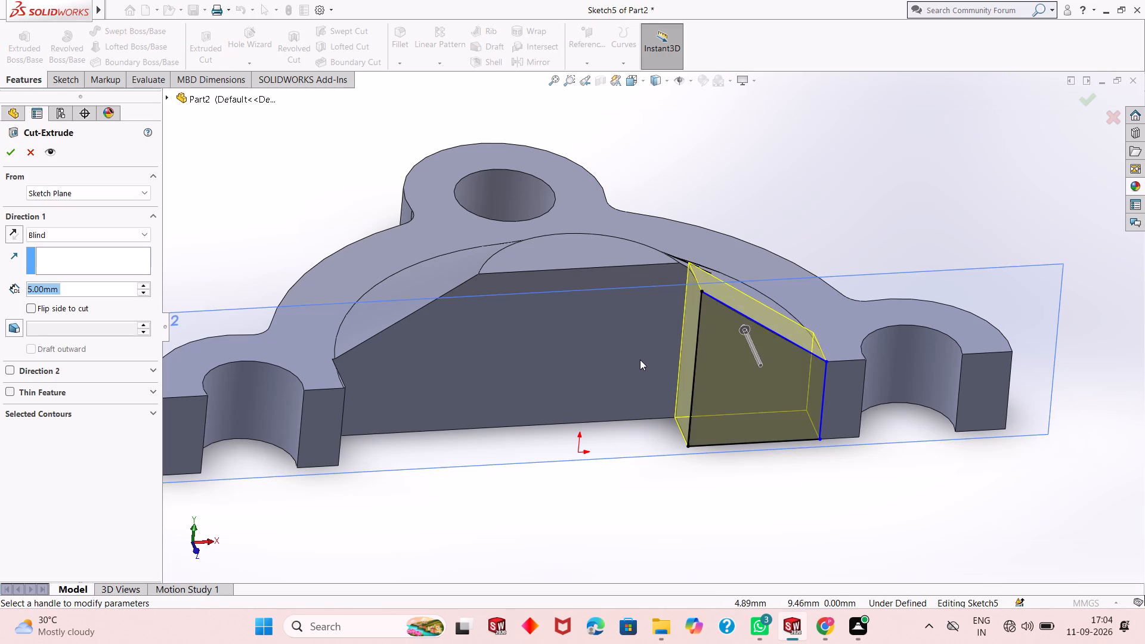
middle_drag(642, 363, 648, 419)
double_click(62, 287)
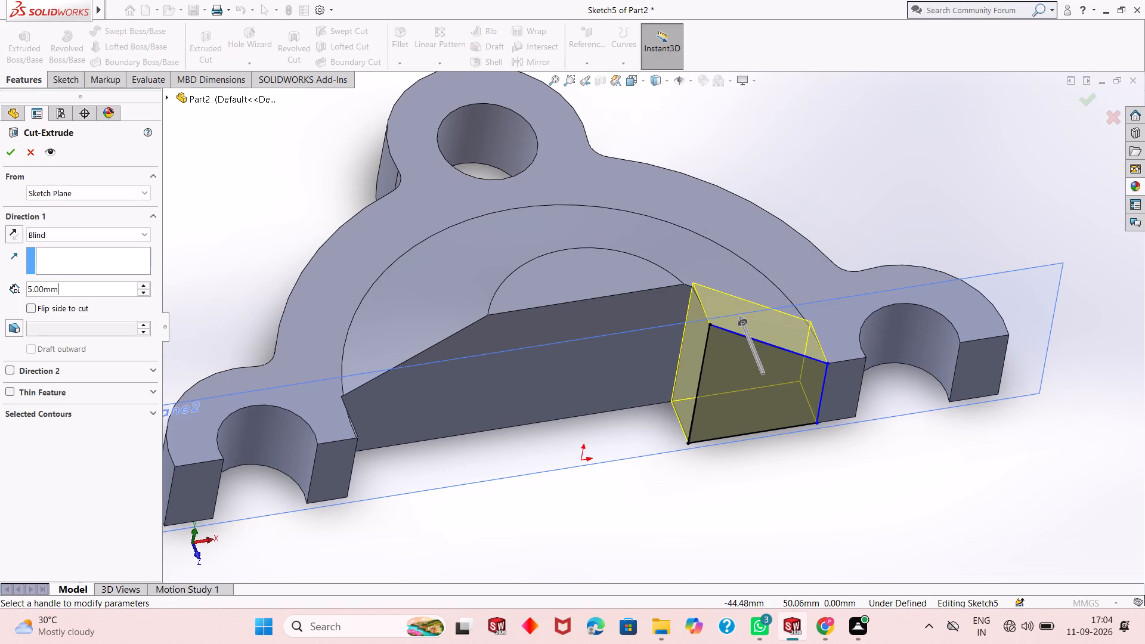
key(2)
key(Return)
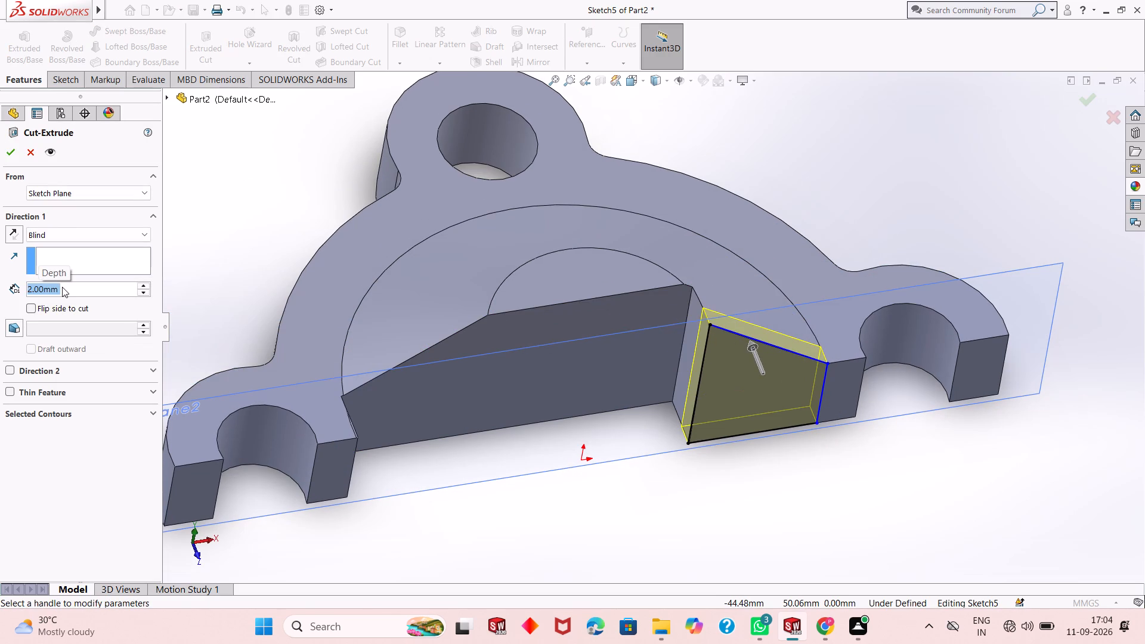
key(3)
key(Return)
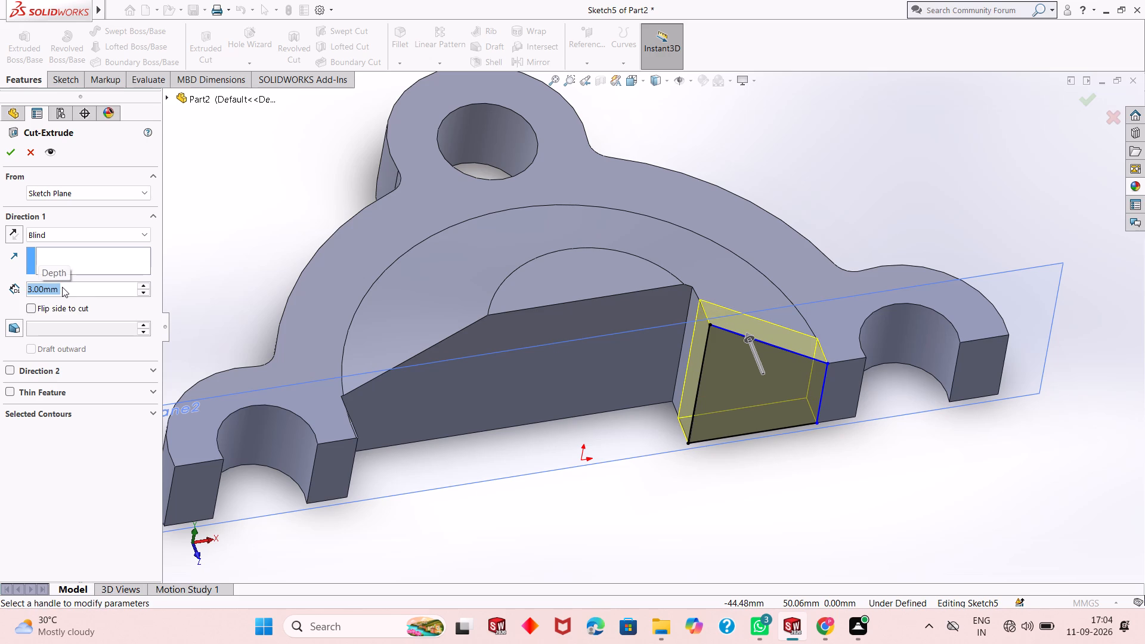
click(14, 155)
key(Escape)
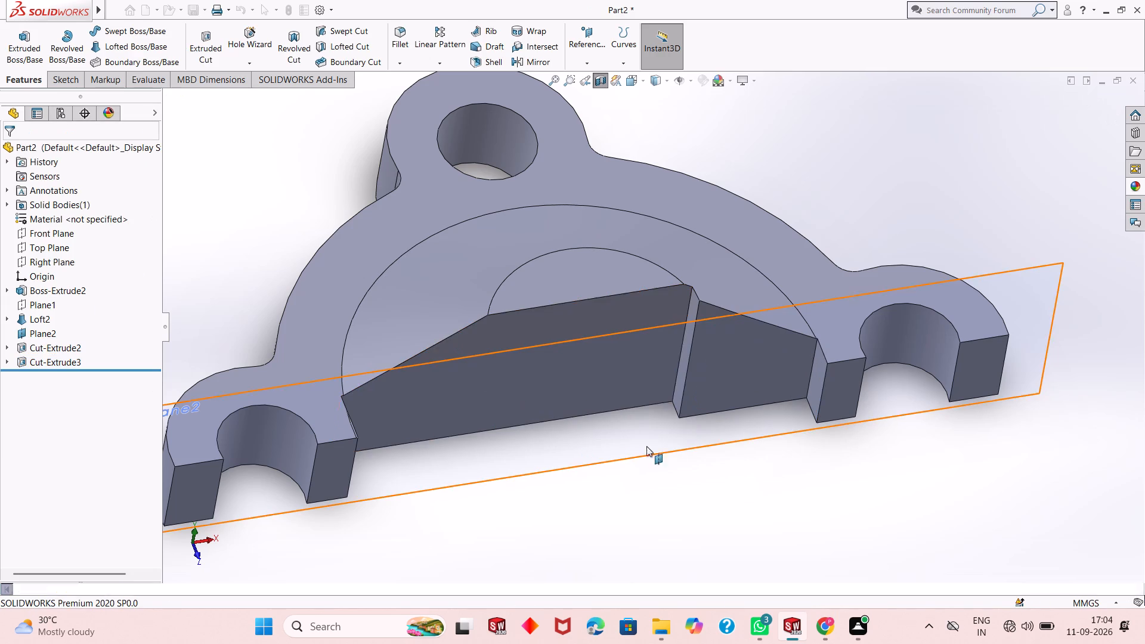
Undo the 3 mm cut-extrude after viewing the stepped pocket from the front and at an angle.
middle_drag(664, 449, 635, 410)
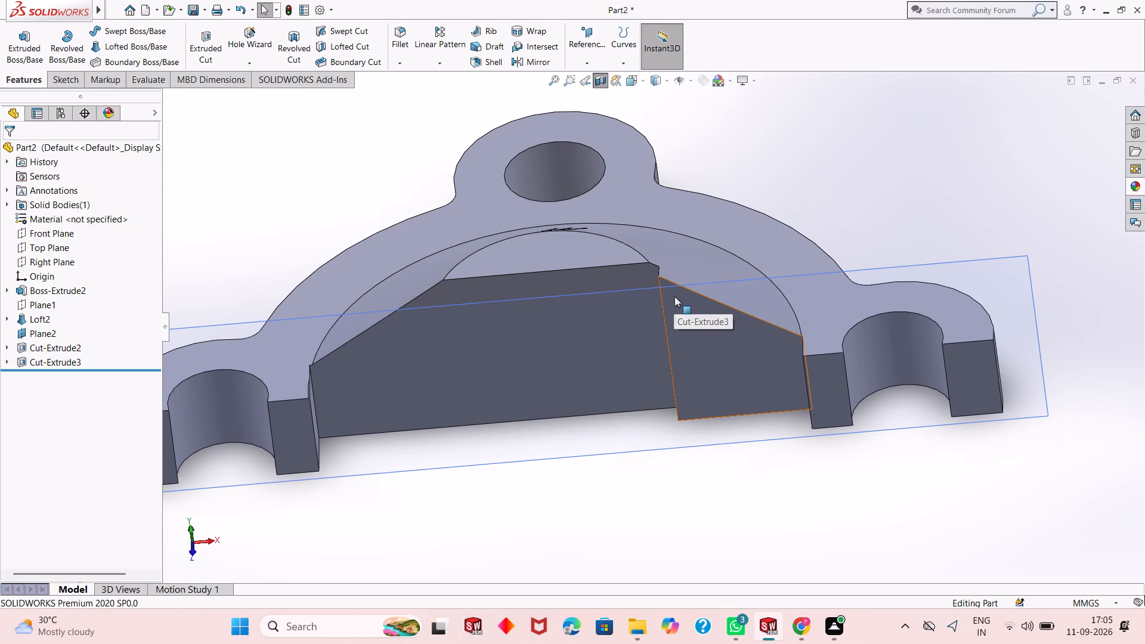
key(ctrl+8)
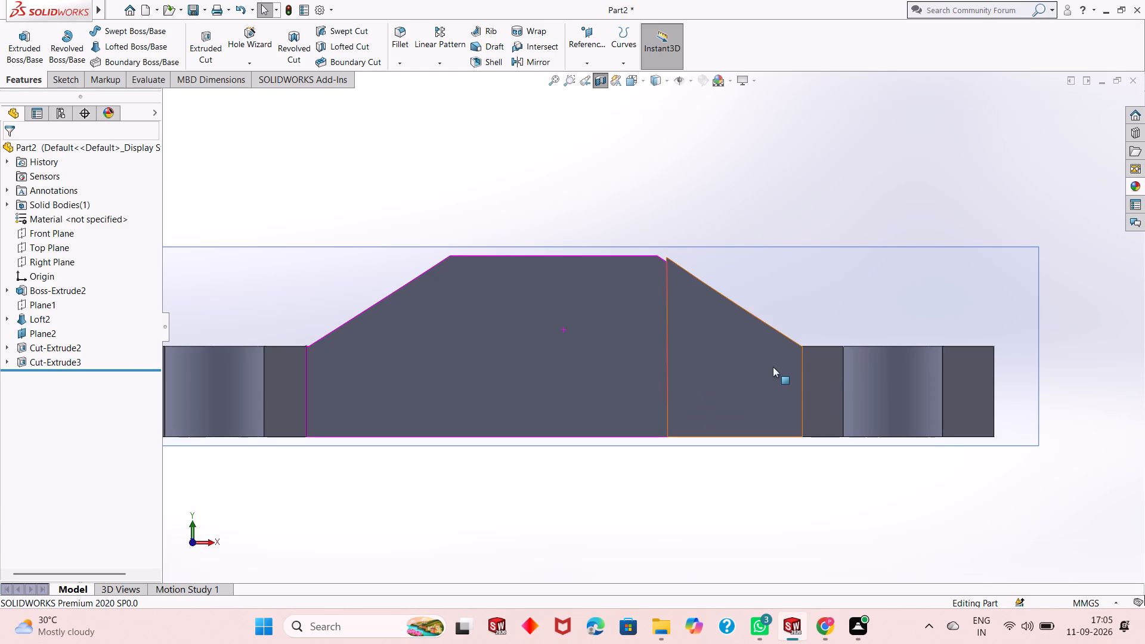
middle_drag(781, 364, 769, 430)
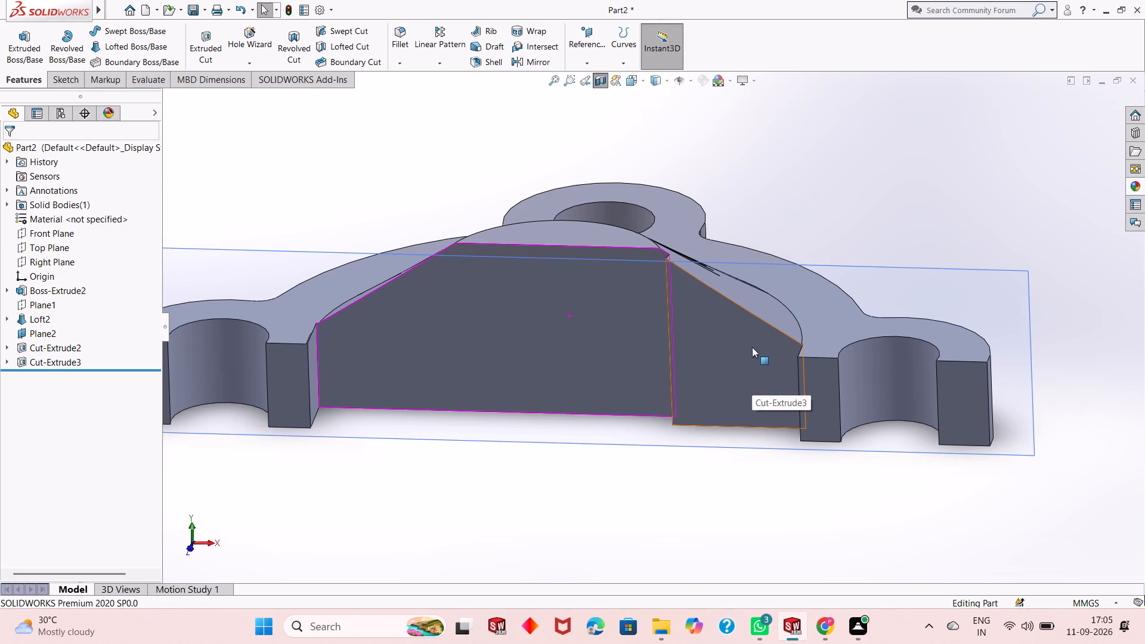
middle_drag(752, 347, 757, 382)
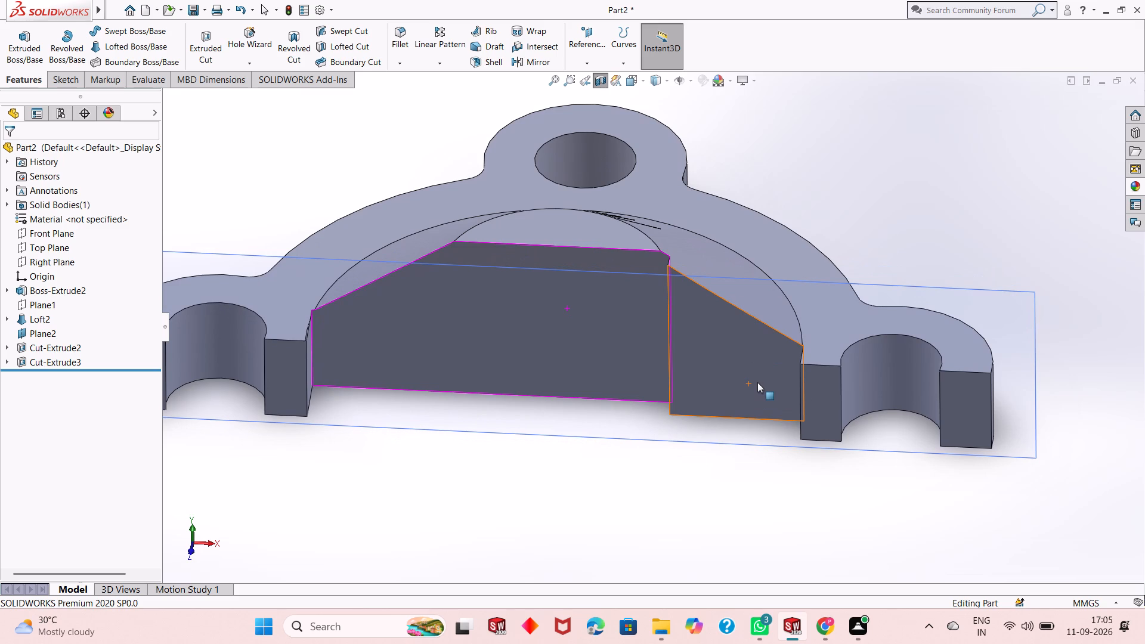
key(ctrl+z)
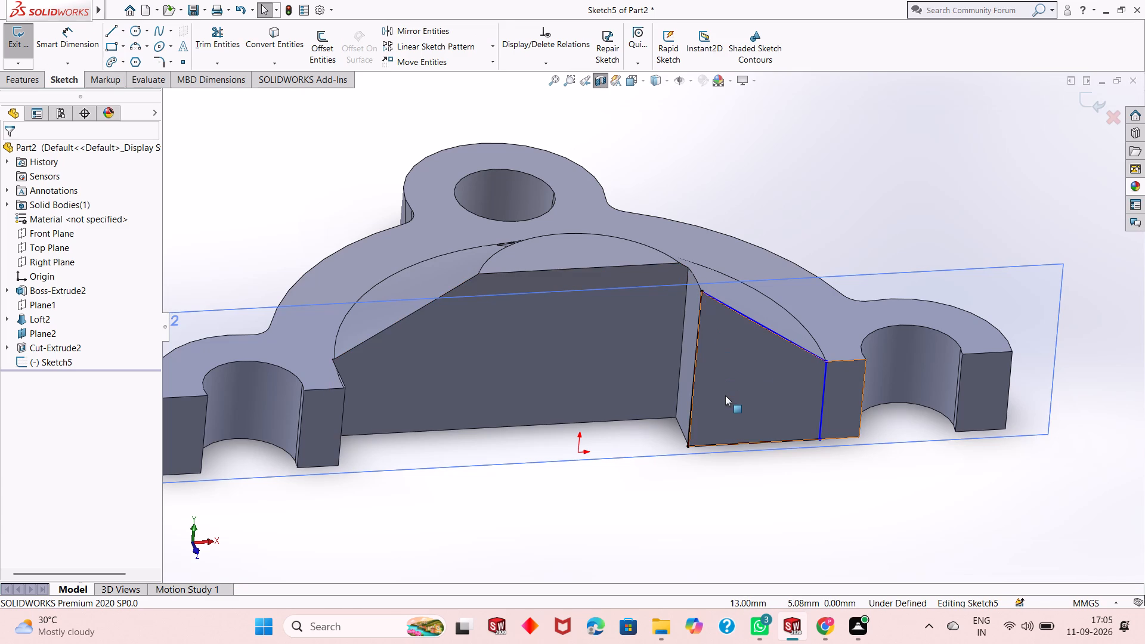
Undo the four-sided sketch and the 5 mm pocket cut, going back to editing the closed five-sided profile in Sketch4.
key(ctrl+z)
key(ctrl+z)
key(ctrl+z)
key(ctrl+z)
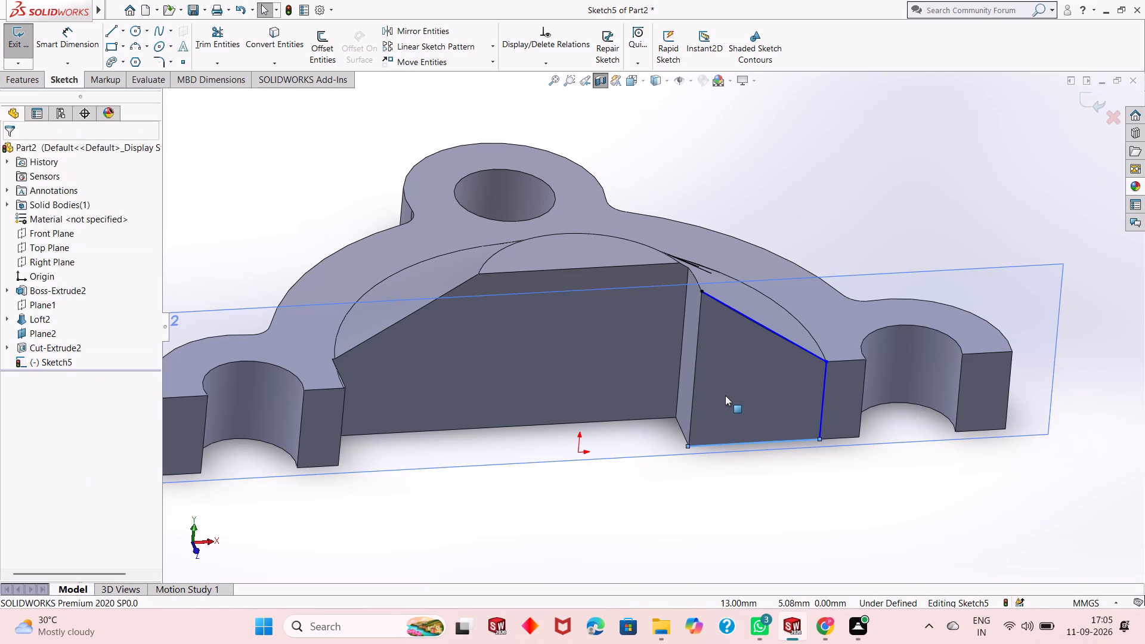
key(ctrl+z)
key(ctrl+z)
key(ctrl+z)
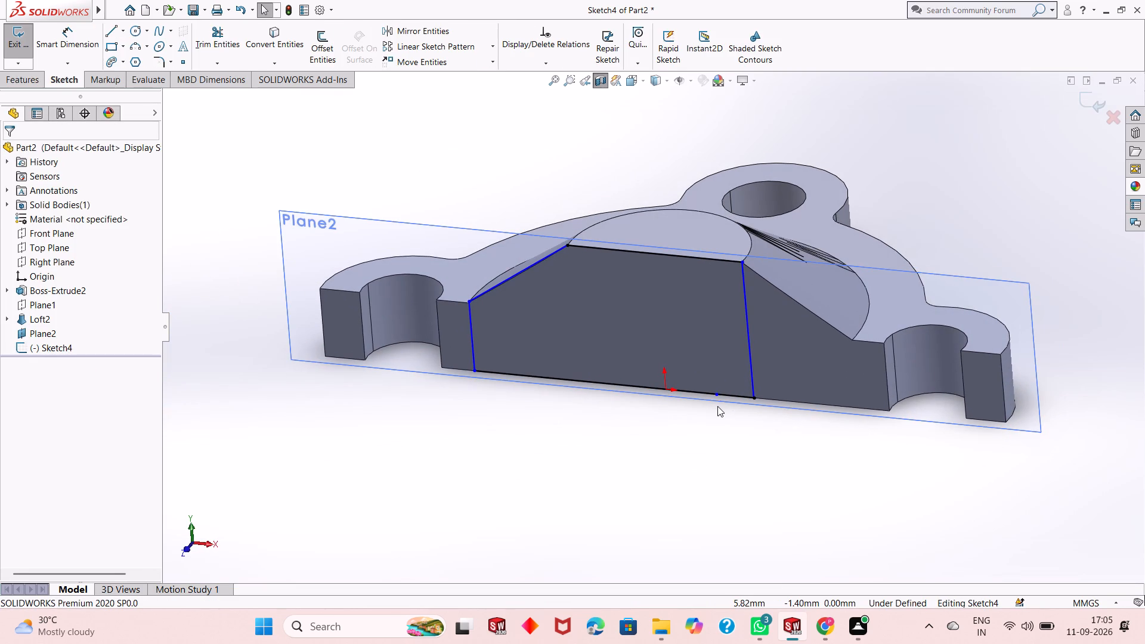
Examine the sectioned loft body and the five-sided profile on Plane2 from above and at oblique angles.
middle_drag(717, 406, 710, 504)
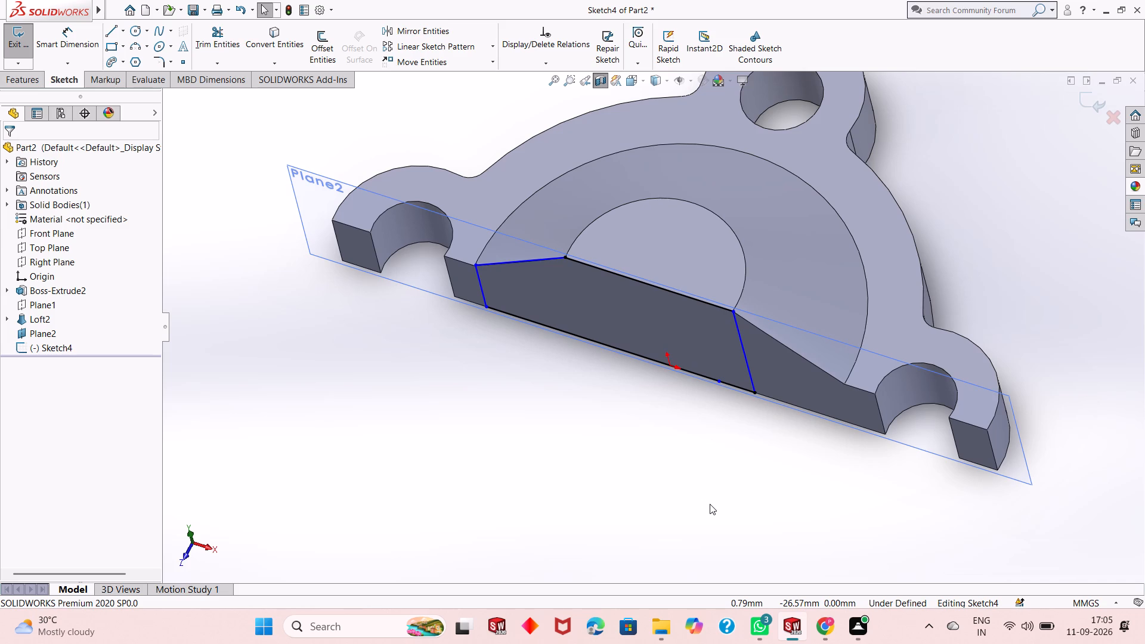
middle_drag(739, 442, 730, 494)
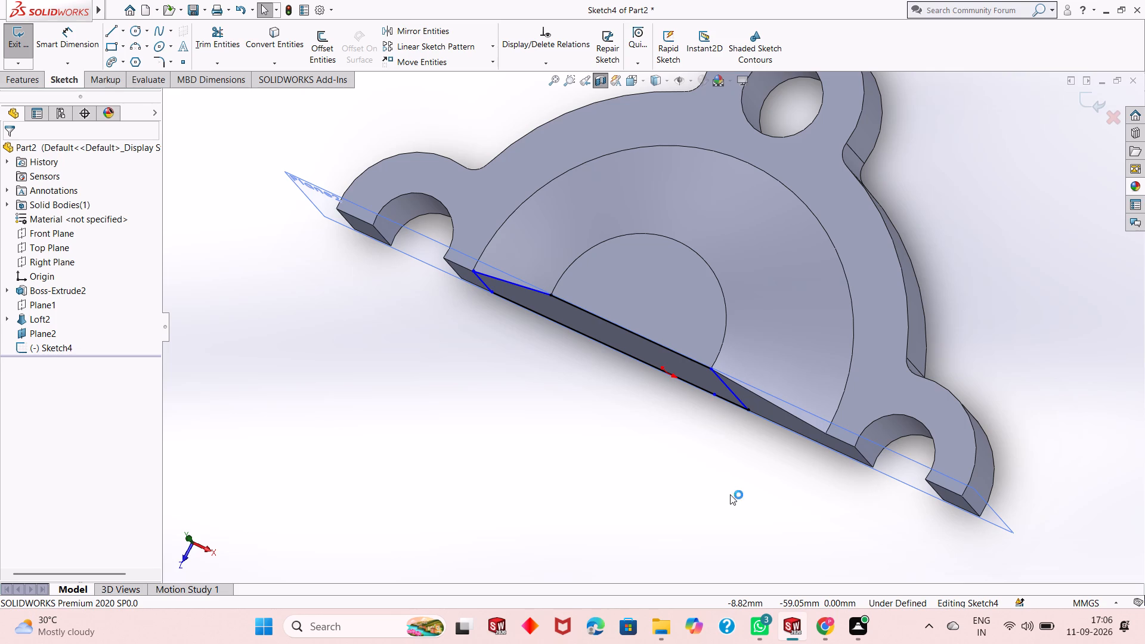
scroll(747, 490, up, 1)
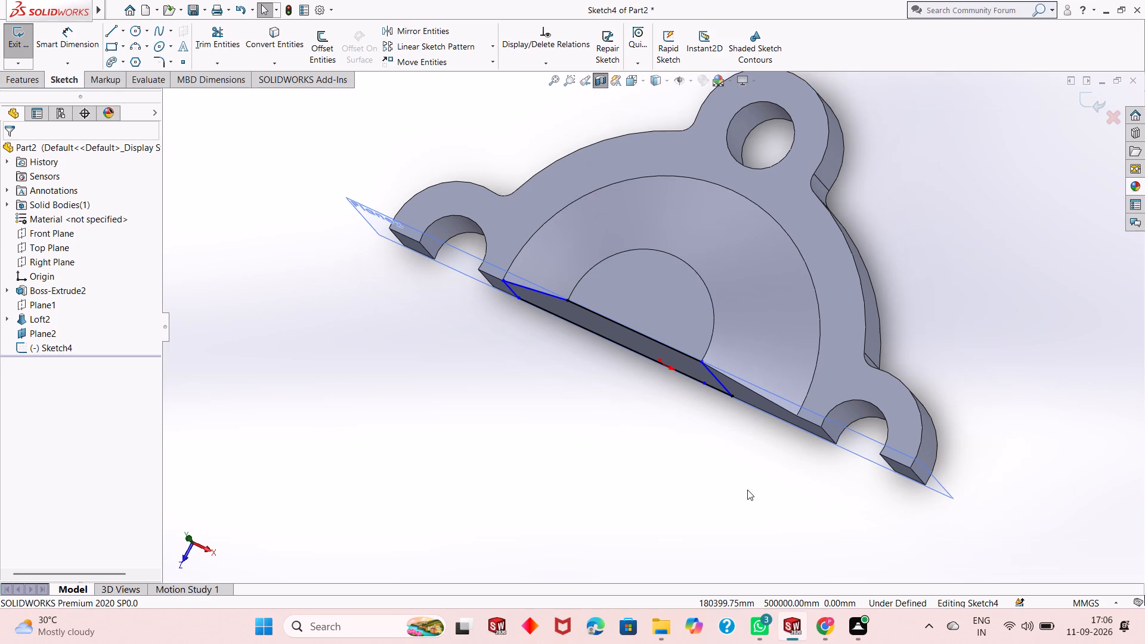
scroll(678, 470, down, 1)
scroll(664, 467, up, 1)
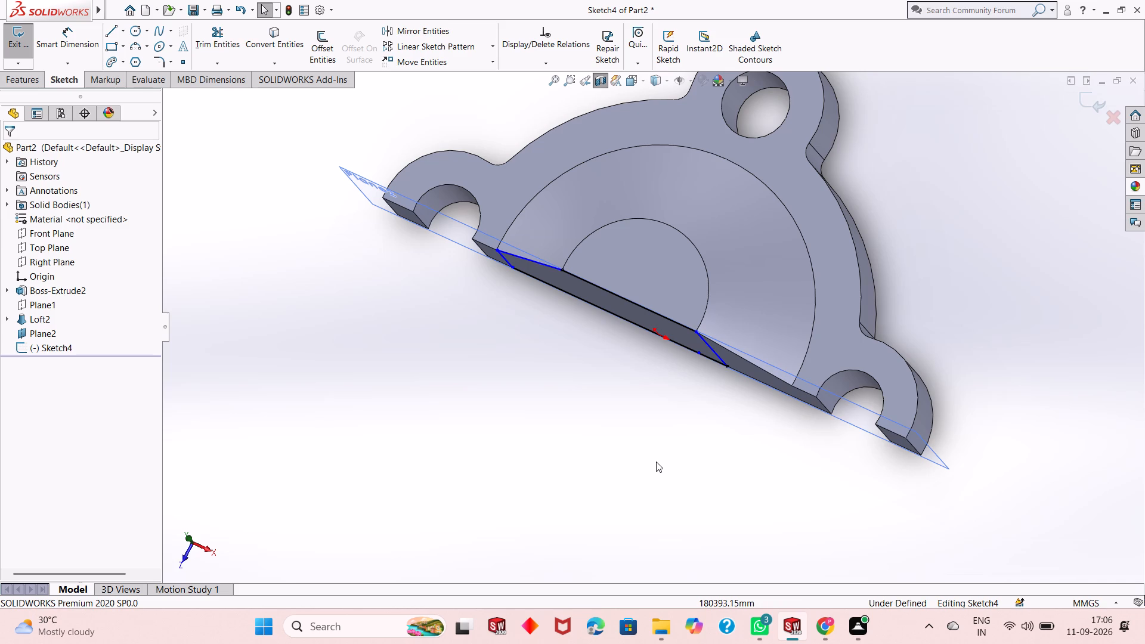
scroll(656, 462, up, 2)
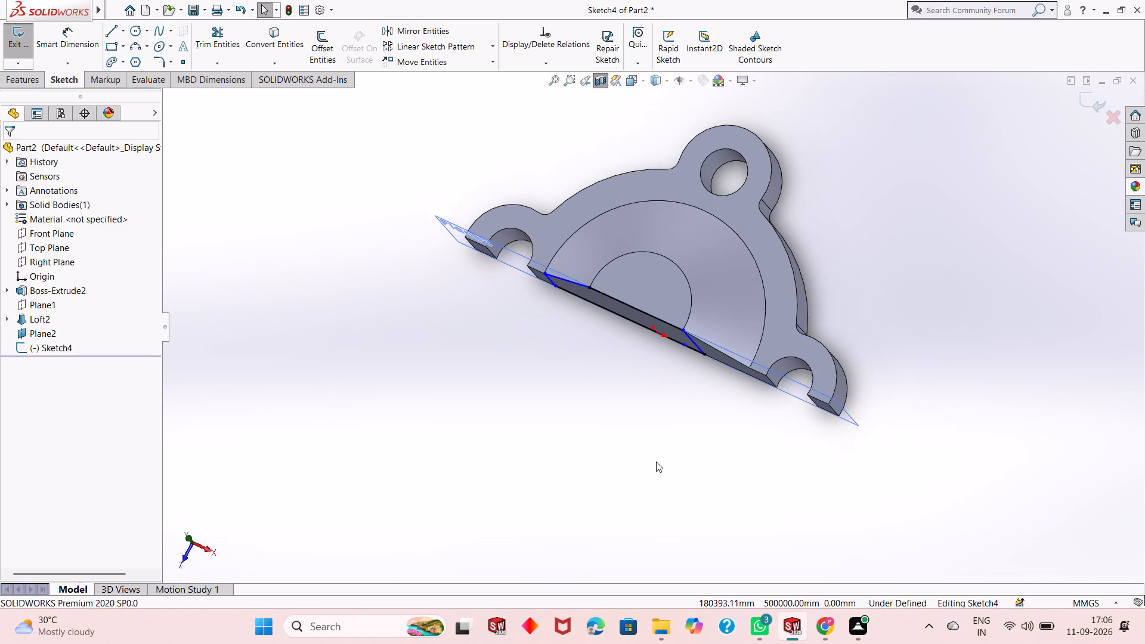
scroll(656, 462, down, 2)
scroll(656, 462, up, 1)
scroll(672, 383, down, 2)
scroll(672, 383, up, 2)
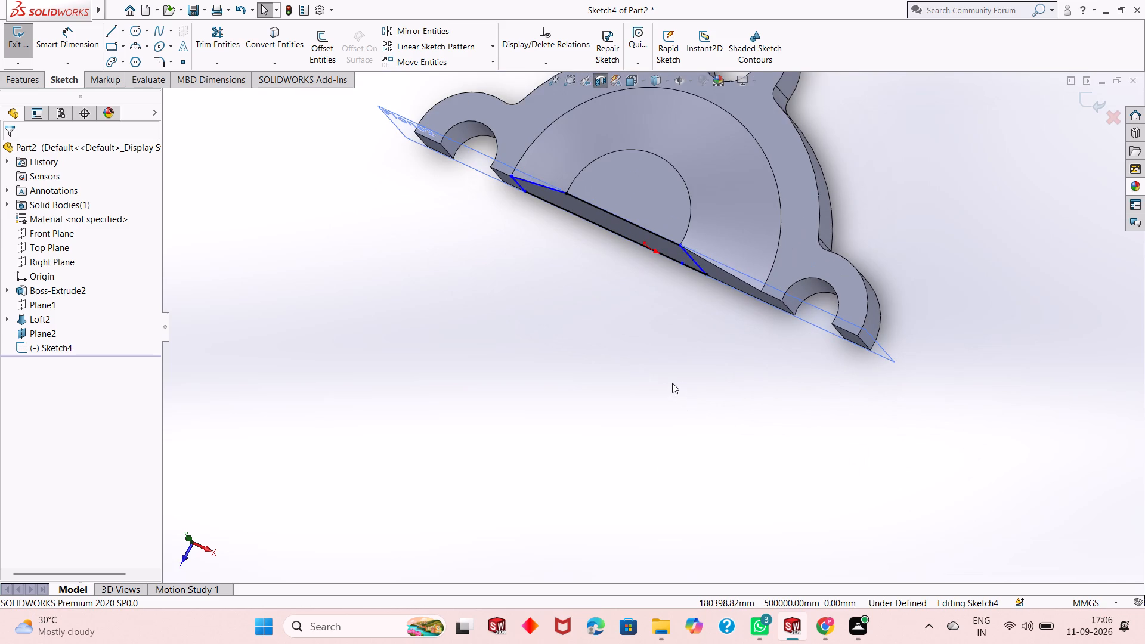
scroll(651, 351, up, 1)
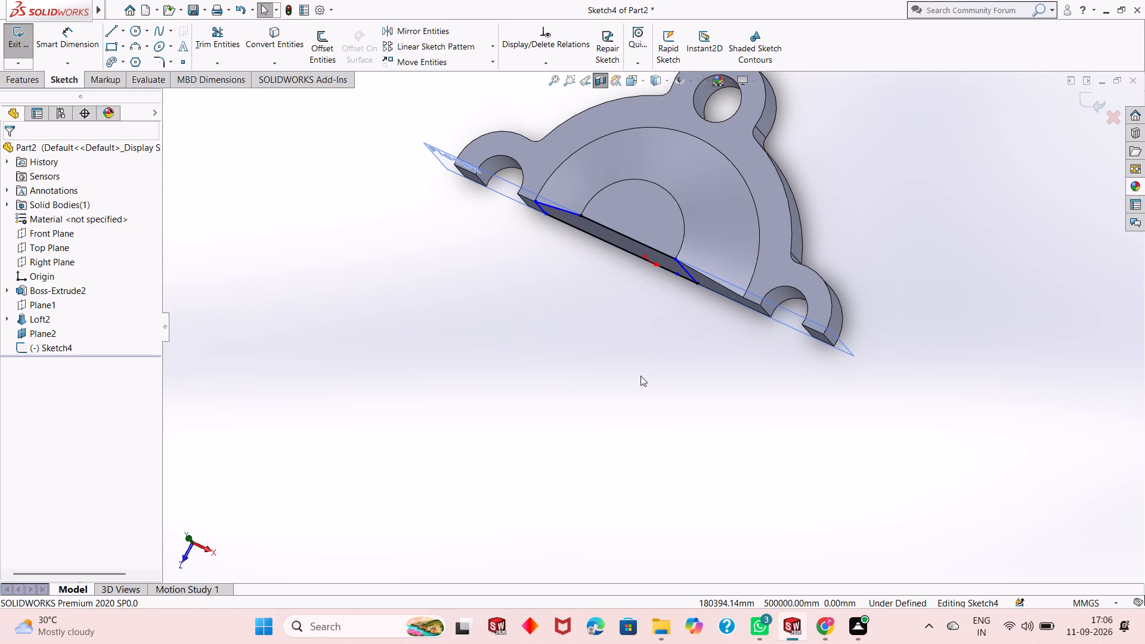
scroll(639, 379, up, 2)
scroll(728, 140, down, 1)
scroll(736, 265, down, 1)
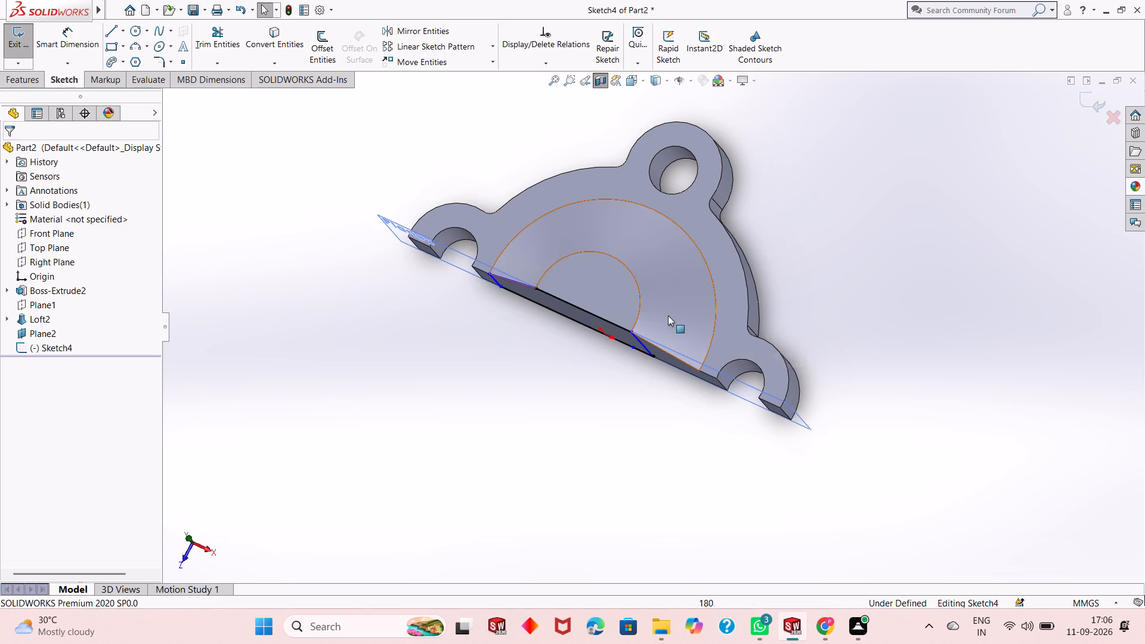
scroll(657, 302, up, 1)
scroll(638, 296, down, 1)
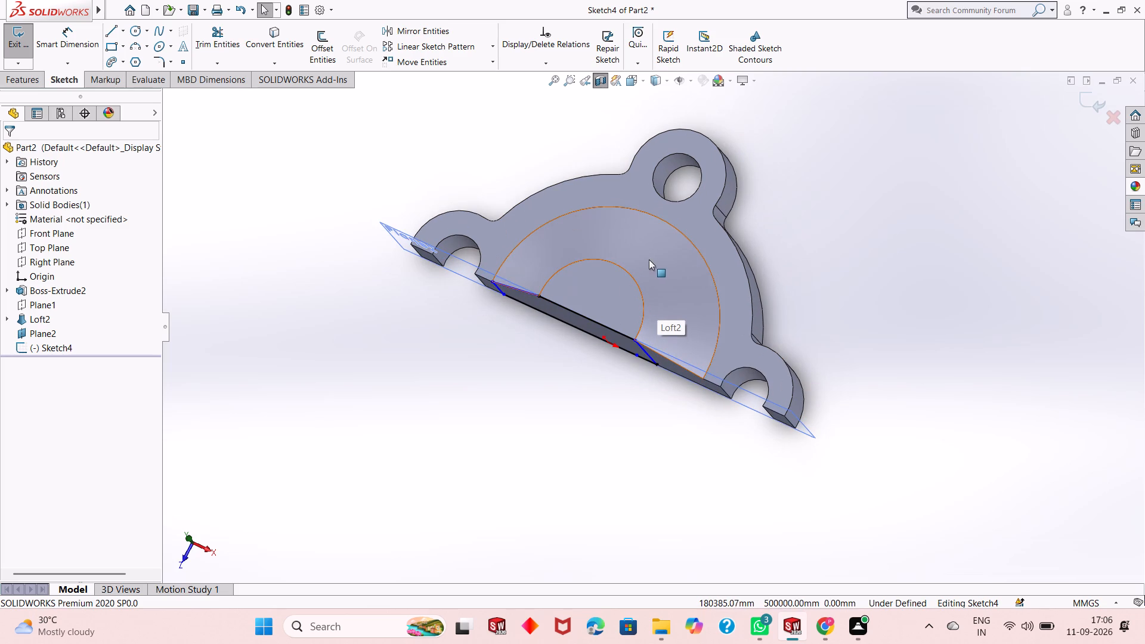
middle_drag(664, 280, 651, 325)
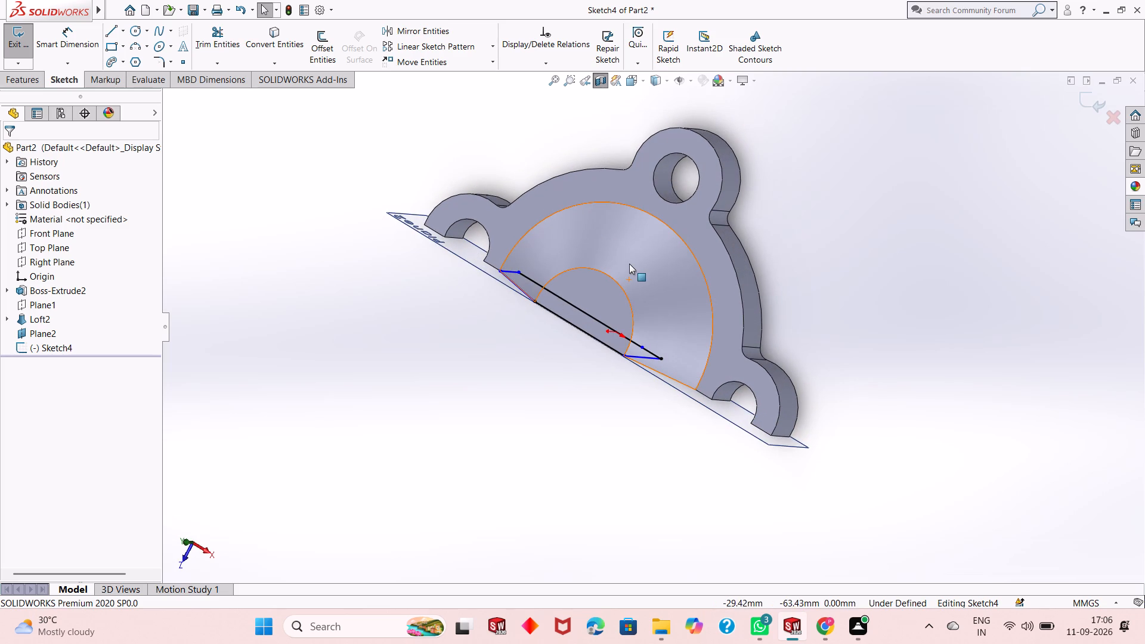
scroll(650, 234, down, 1)
scroll(640, 303, up, 1)
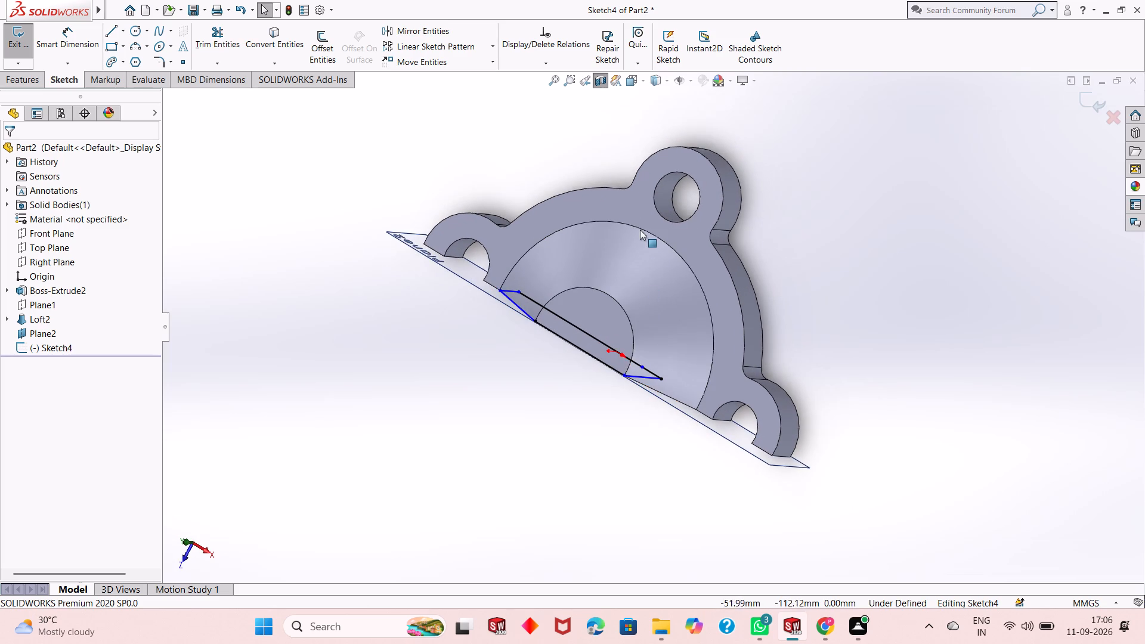
scroll(640, 230, down, 3)
scroll(630, 362, up, 2)
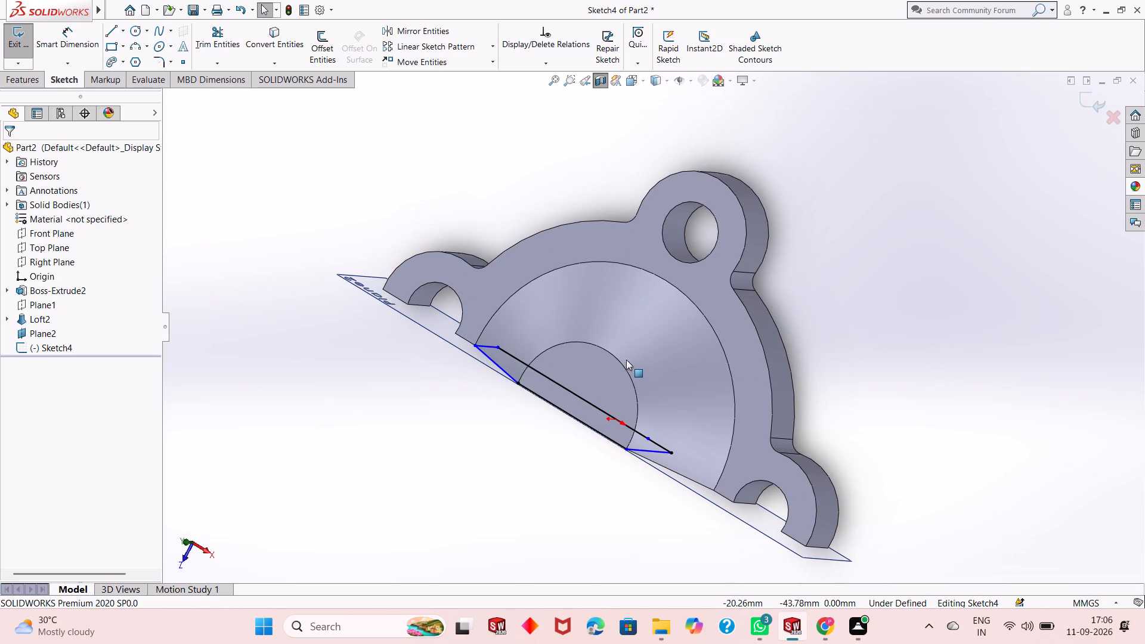
scroll(625, 358, up, 1)
scroll(634, 332, down, 1)
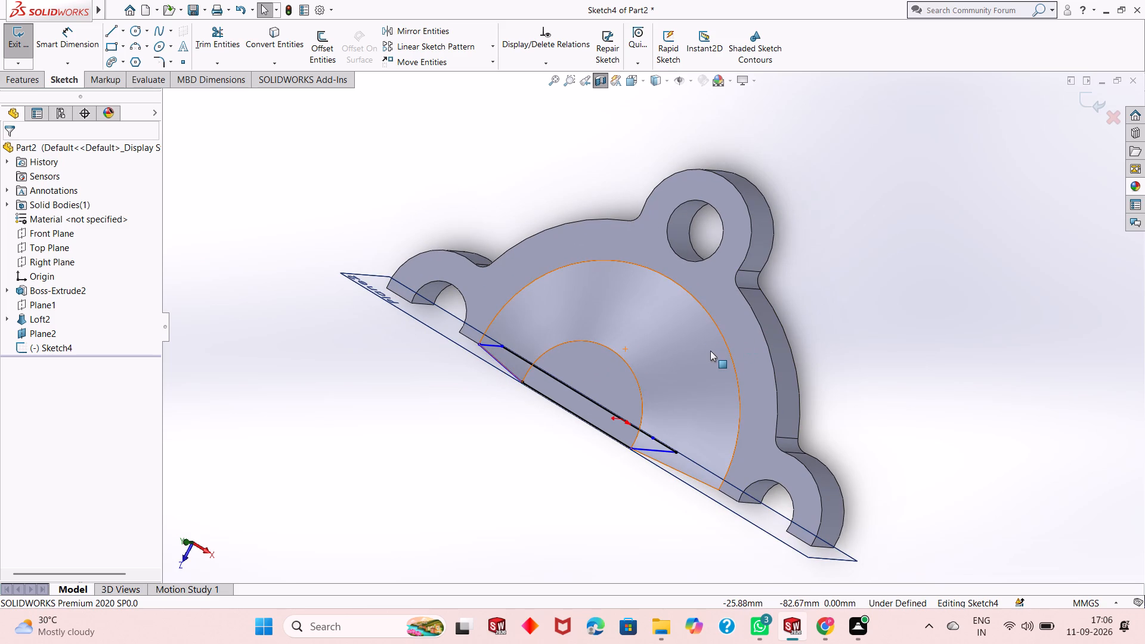
scroll(664, 369, down, 1)
scroll(664, 369, up, 1)
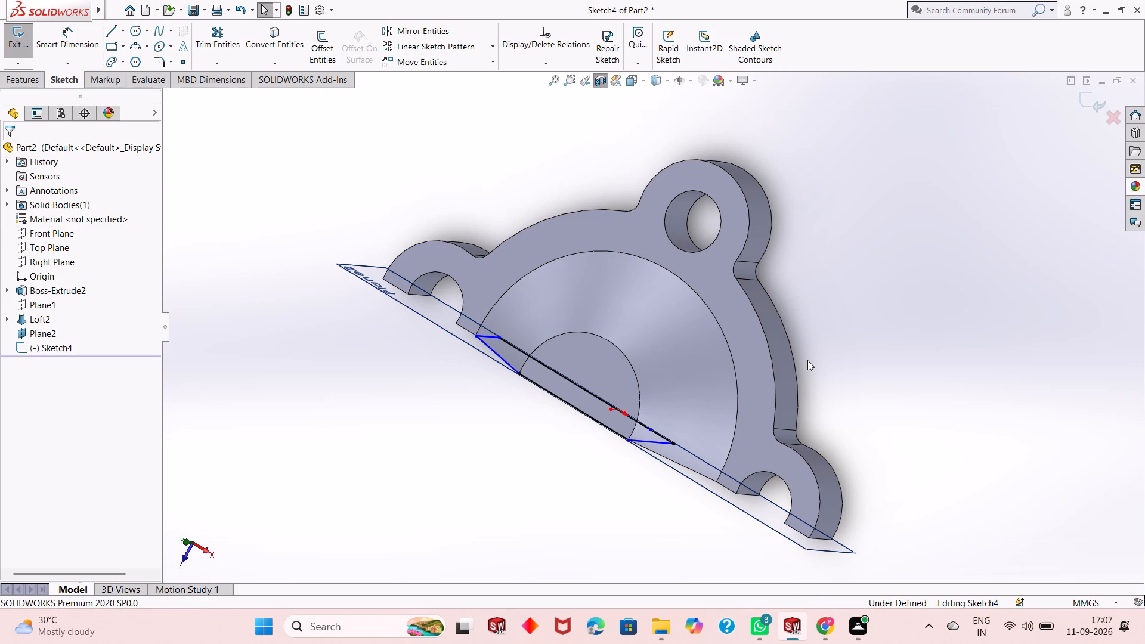
Undo the Sketch4 profile lines back to the base line with its two short end verticals, and clear the selection.
key(ctrl+z)
key(ctrl+z)
key(ctrl+z)
key(ctrl+z)
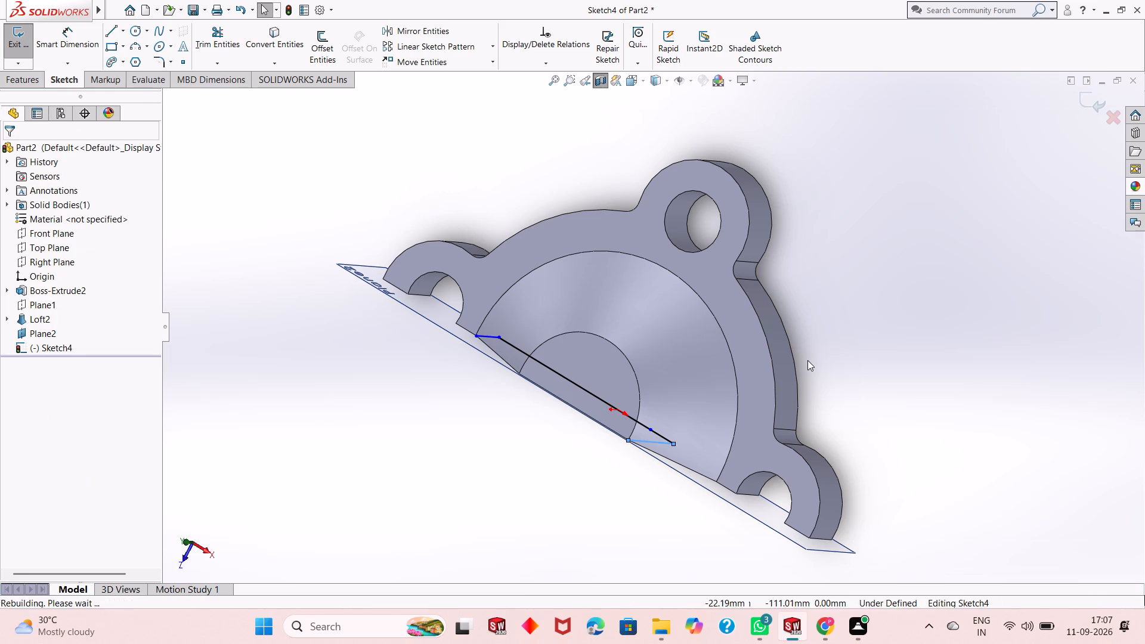
key(ctrl+z)
key(ctrl+z)
key(ctrl+z)
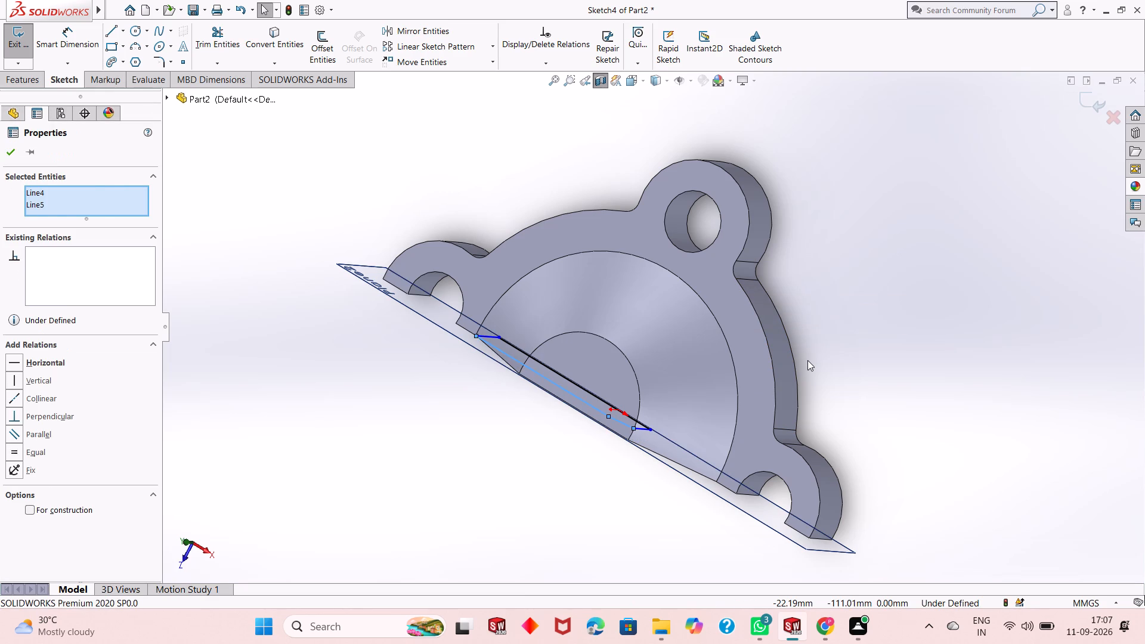
key(ctrl+z)
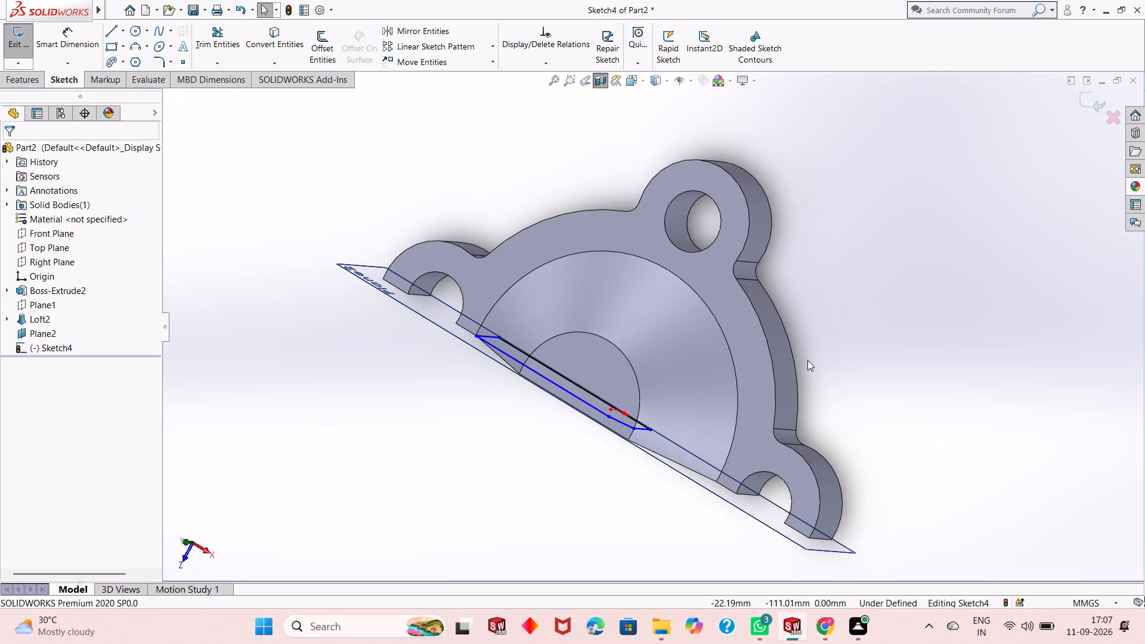
key(ctrl+z)
key(ctrl+z)
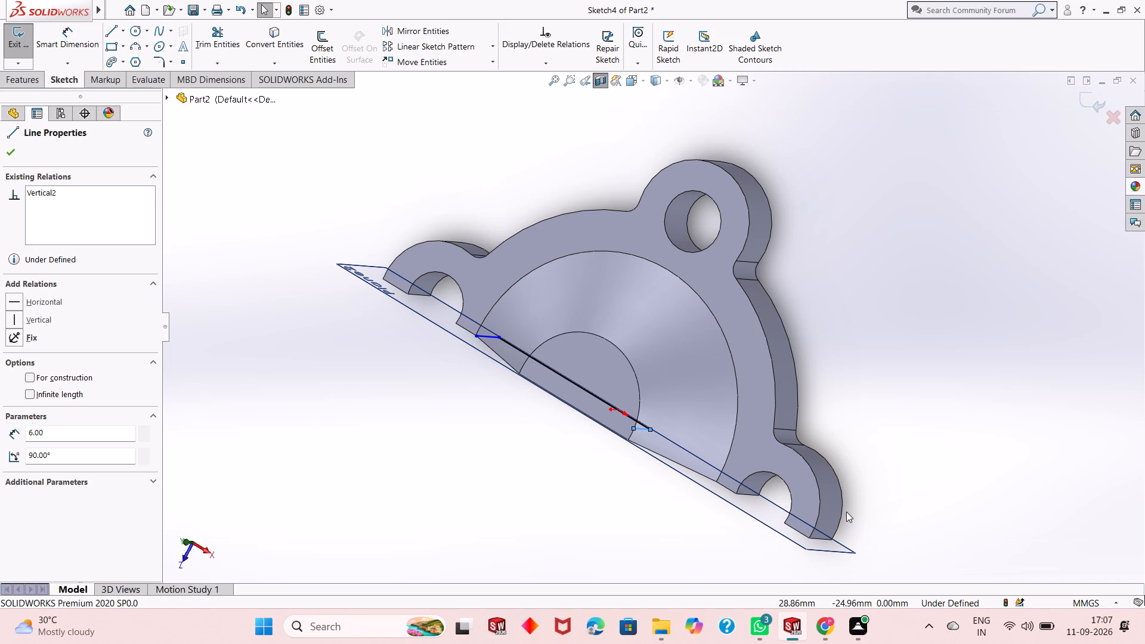
key(Escape)
key(Escape)
key(Escape)
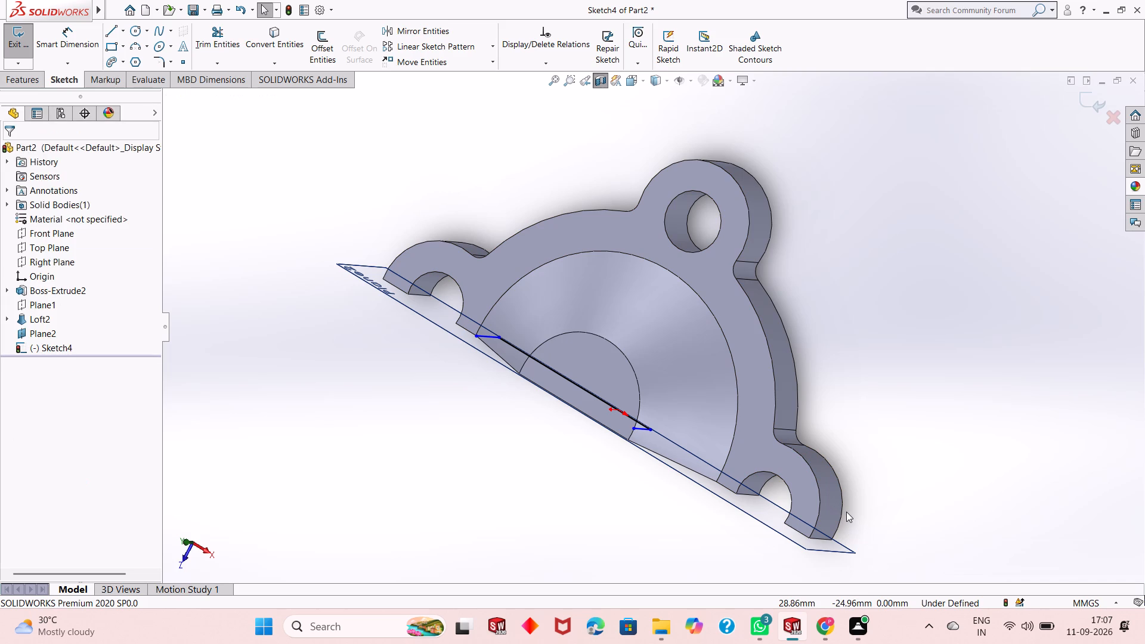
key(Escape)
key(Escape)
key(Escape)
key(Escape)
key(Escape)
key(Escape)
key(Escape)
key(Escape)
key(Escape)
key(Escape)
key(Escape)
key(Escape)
Undo the remaining Sketch4 lines, the sketch itself and Plane2, going back to the part ending at the loft.
middle_drag(590, 467, 592, 450)
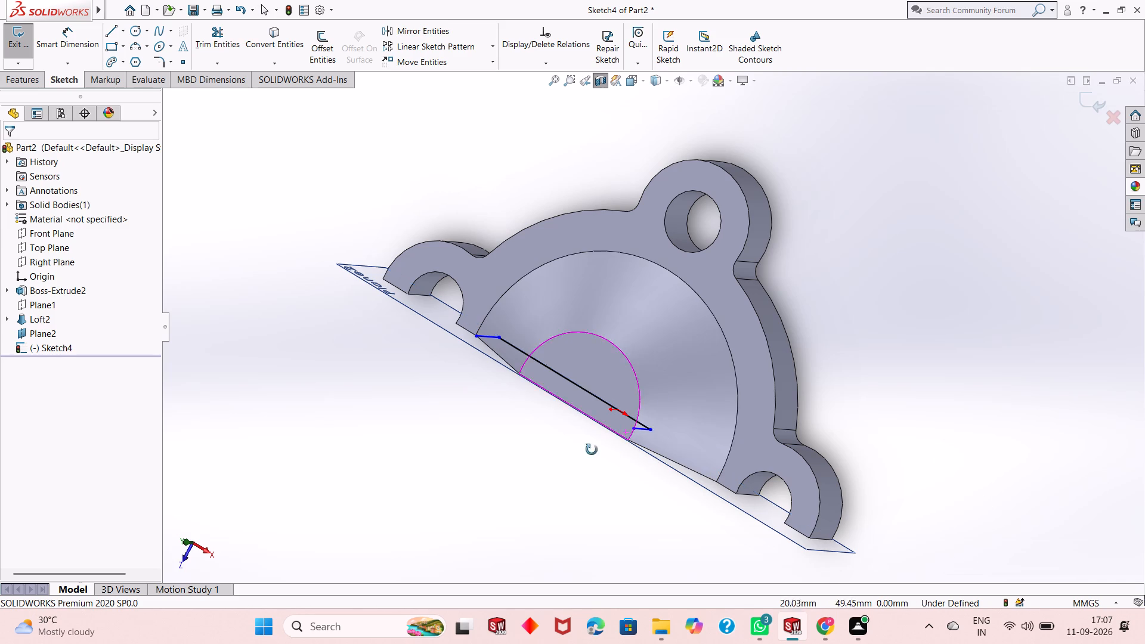
middle_drag(592, 450, 608, 374)
middle_drag(812, 510, 790, 518)
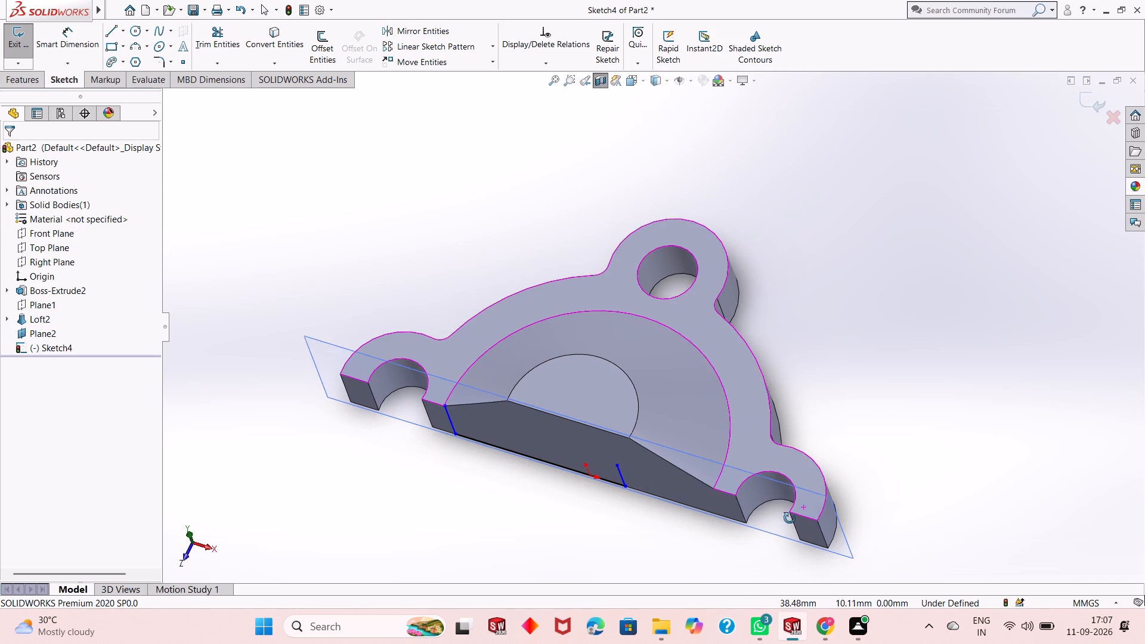
middle_drag(790, 518, 752, 526)
click(39, 82)
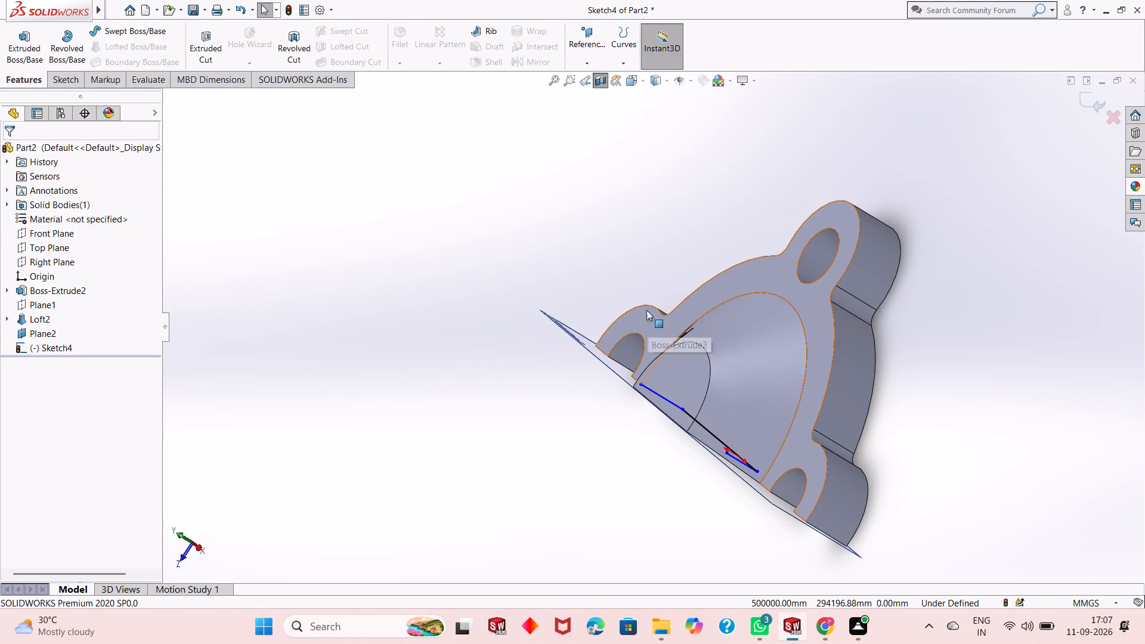
scroll(586, 361, up, 2)
middle_drag(635, 394, 669, 340)
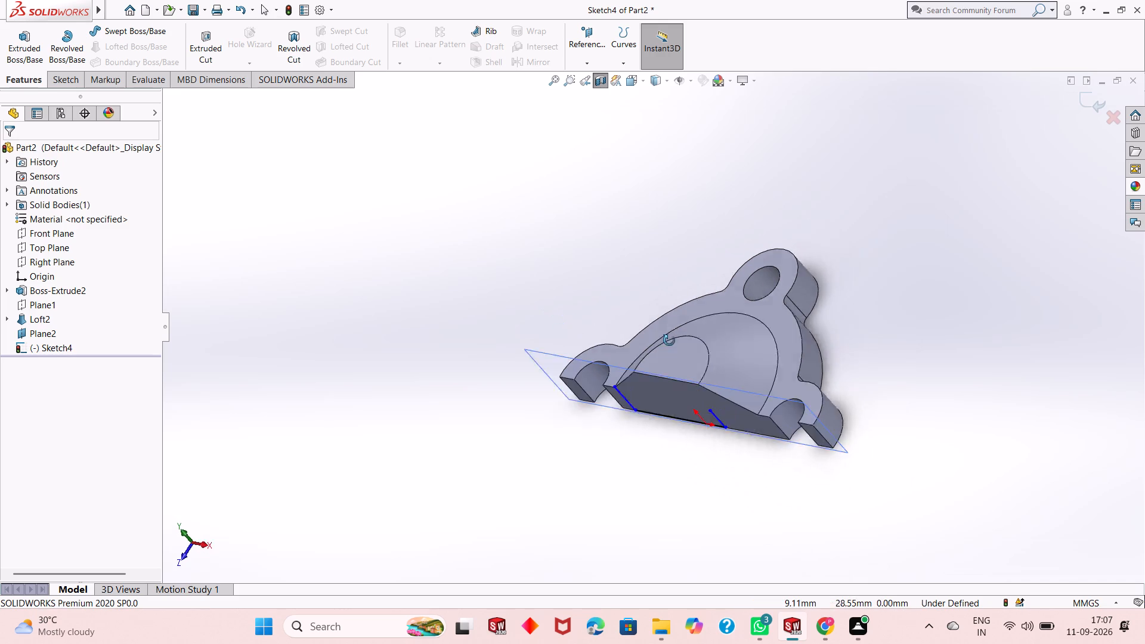
middle_drag(669, 340, 680, 324)
key(ctrl+z)
key(ctrl+z)
key(ctrl+z)
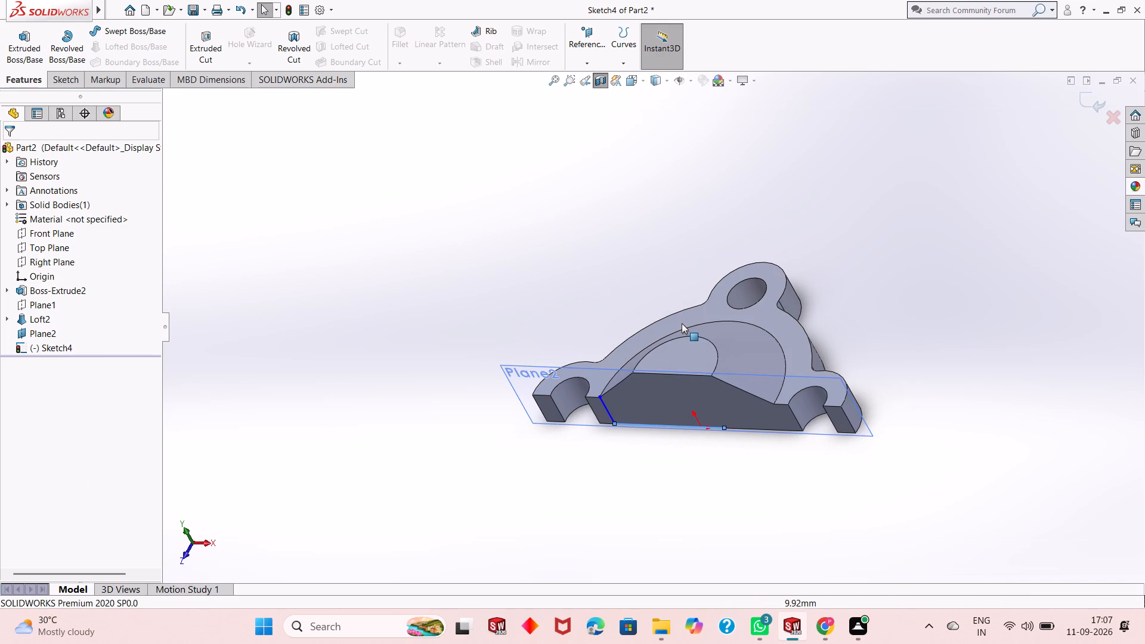
key(ctrl+z)
key(ctrl+z)
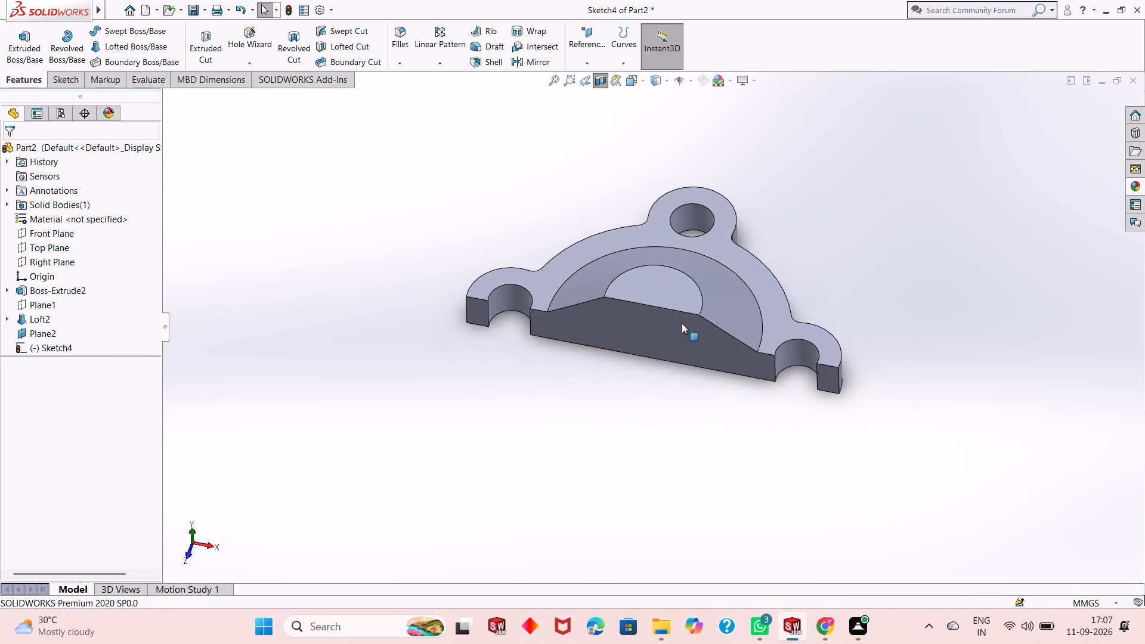
Create a reference plane offset 16 mm above the Top Plane.
click(594, 57)
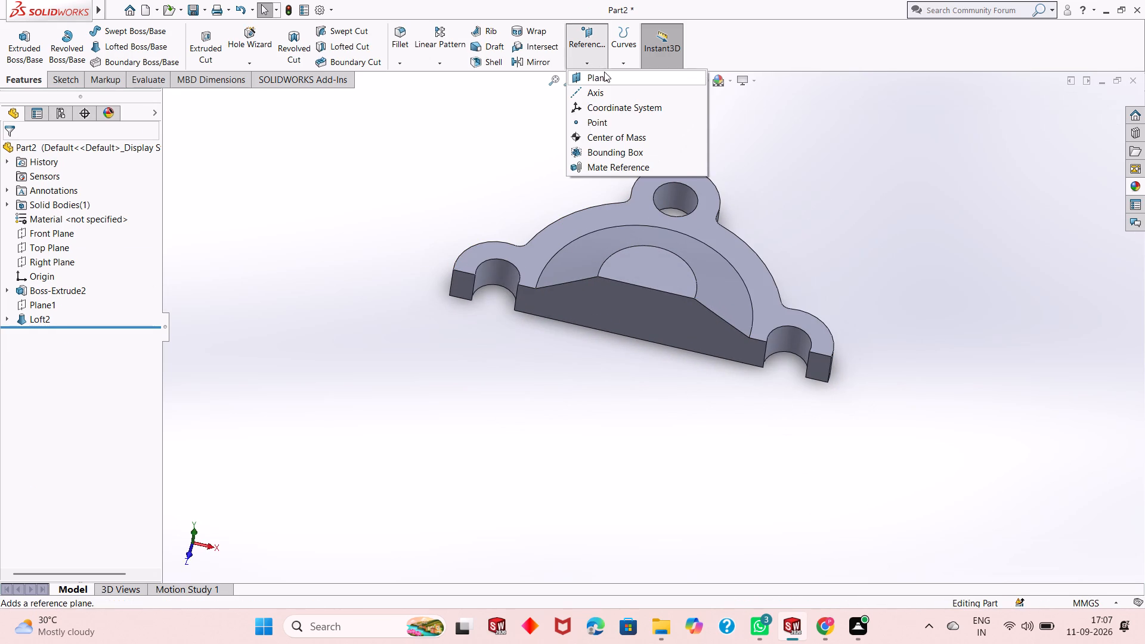
click(605, 72)
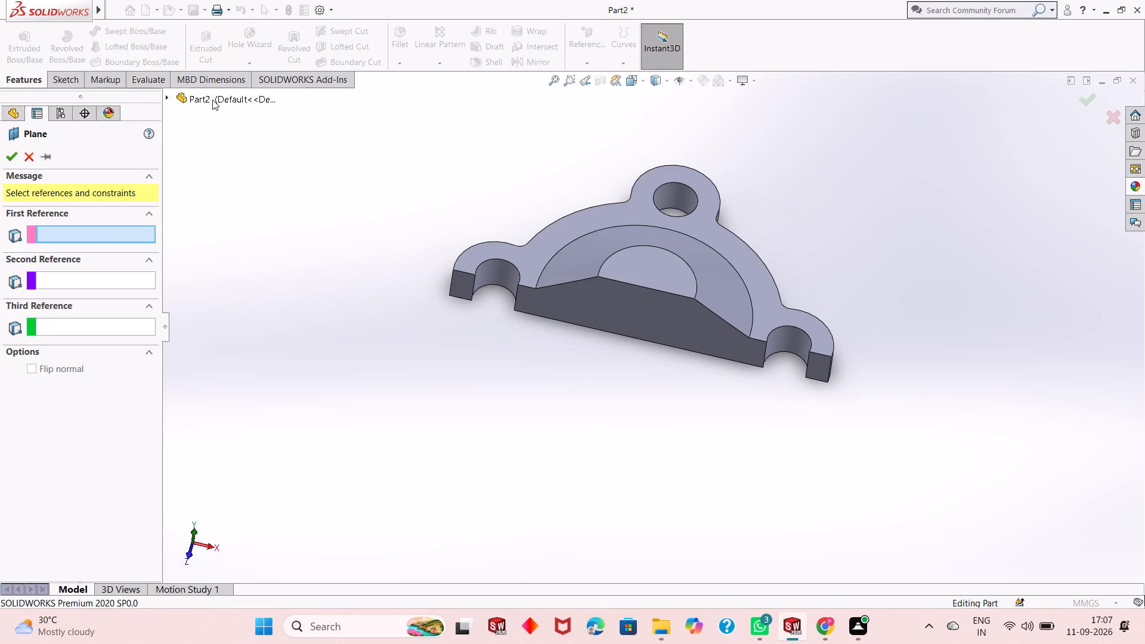
click(212, 100)
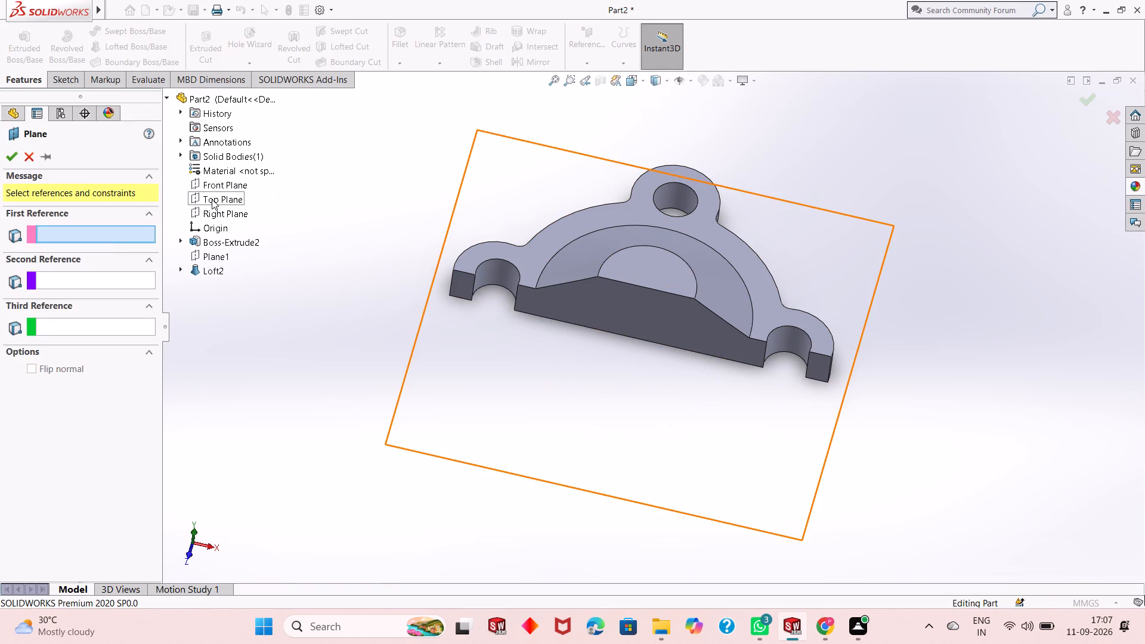
click(212, 199)
middle_drag(604, 357, 611, 312)
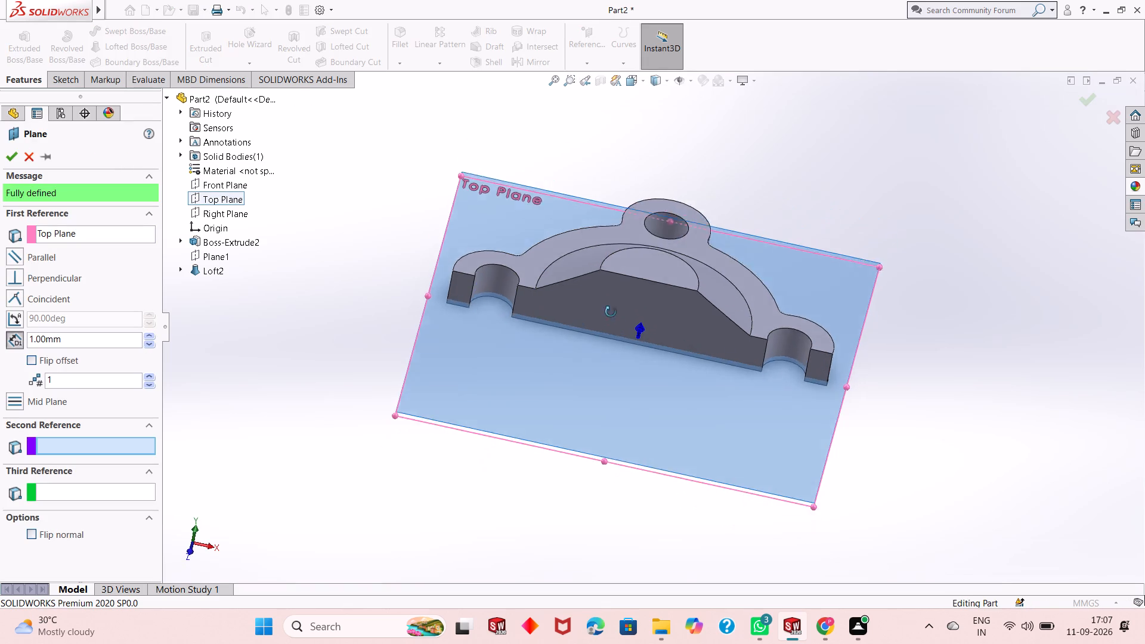
middle_drag(611, 312, 636, 251)
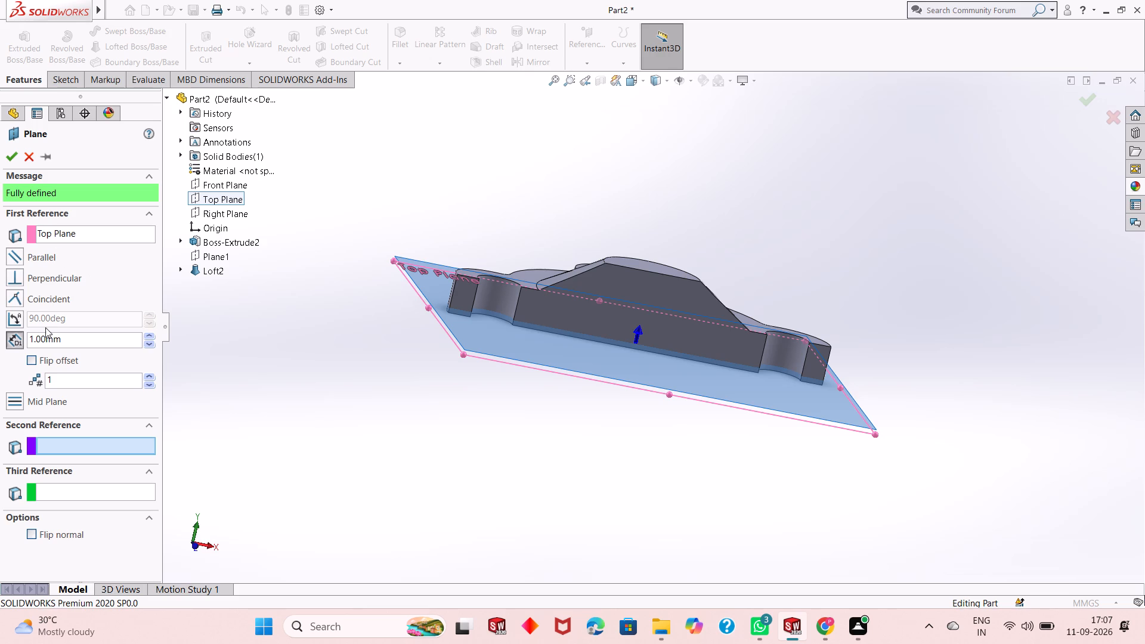
double_click(69, 342)
text(16)
key(Return)
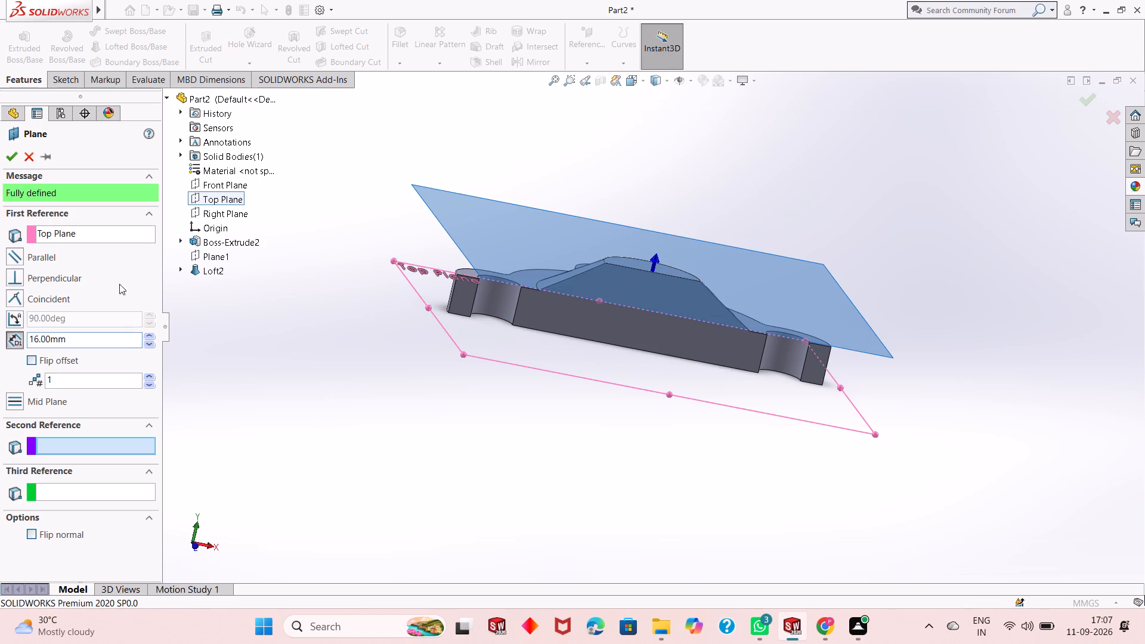
click(12, 156)
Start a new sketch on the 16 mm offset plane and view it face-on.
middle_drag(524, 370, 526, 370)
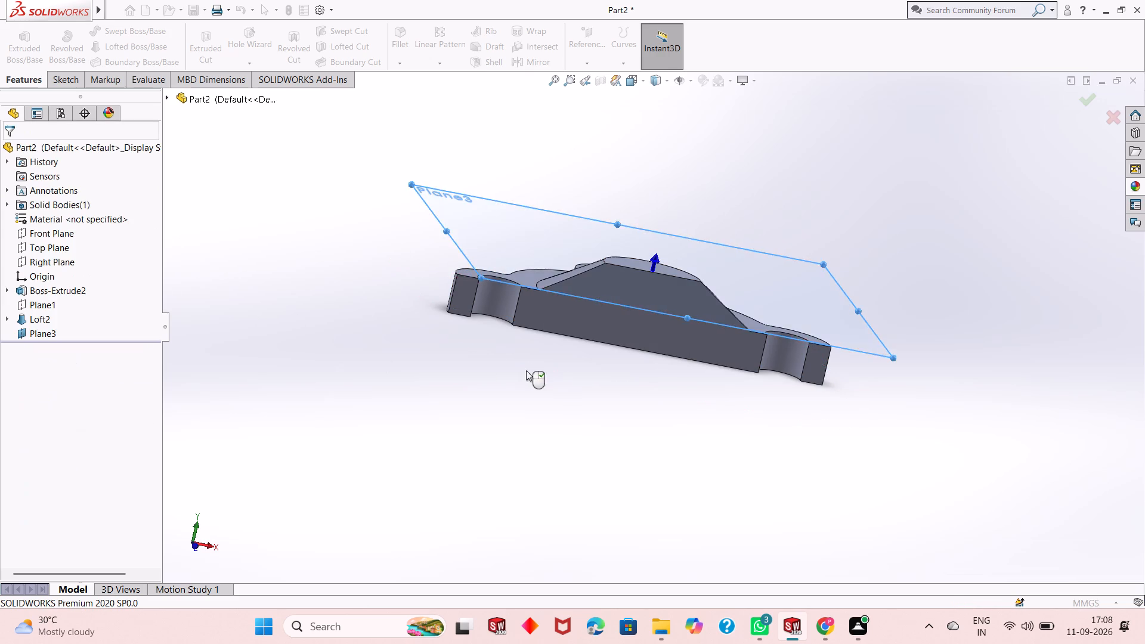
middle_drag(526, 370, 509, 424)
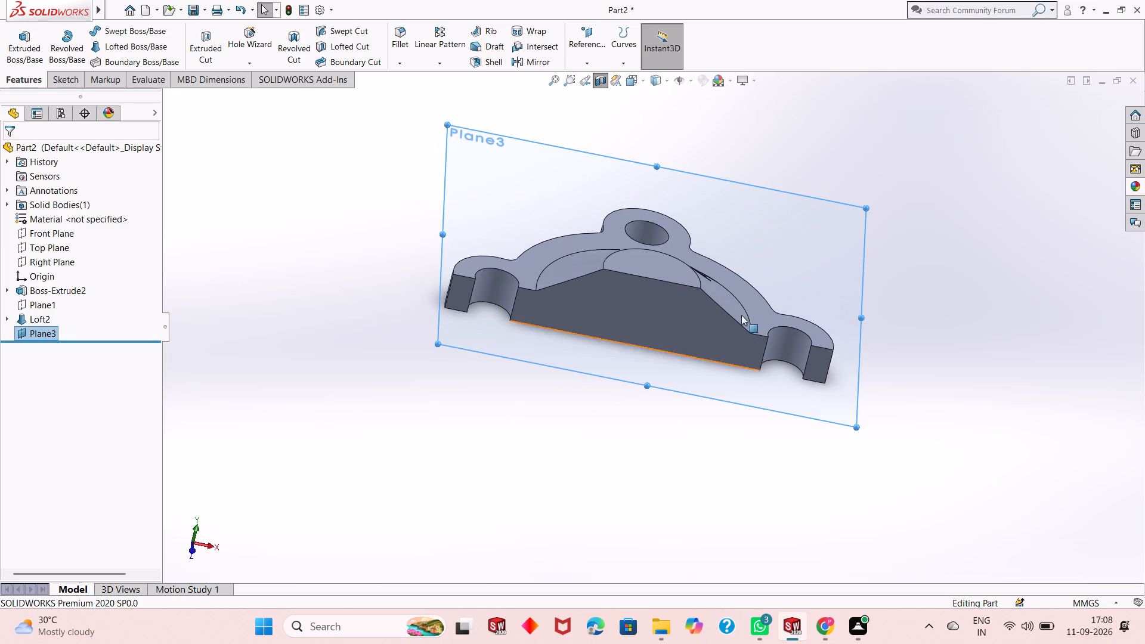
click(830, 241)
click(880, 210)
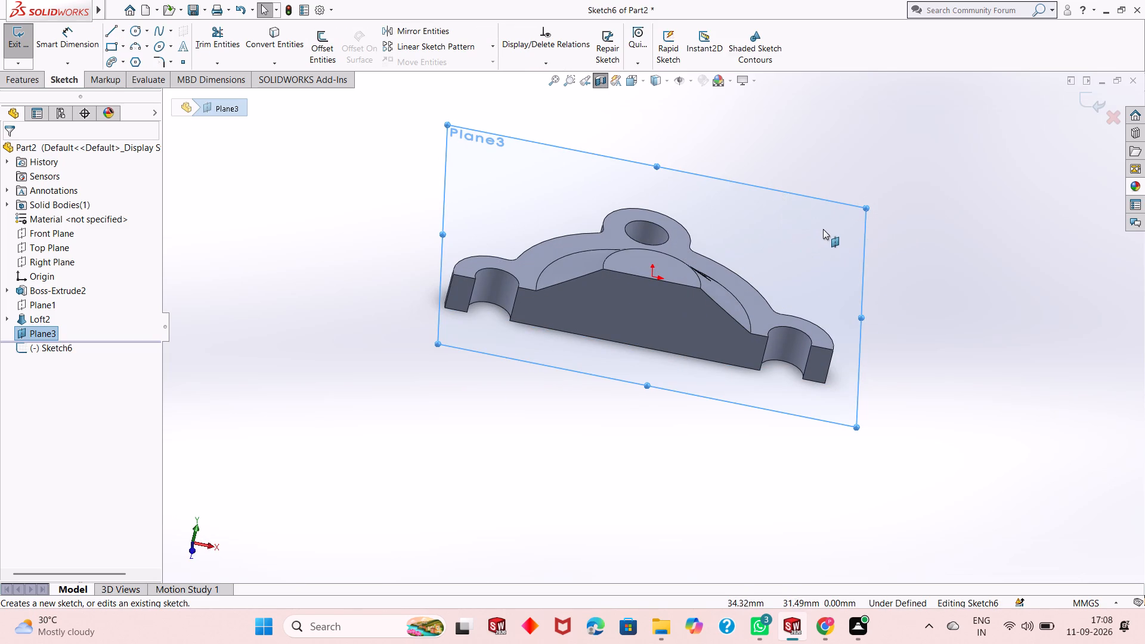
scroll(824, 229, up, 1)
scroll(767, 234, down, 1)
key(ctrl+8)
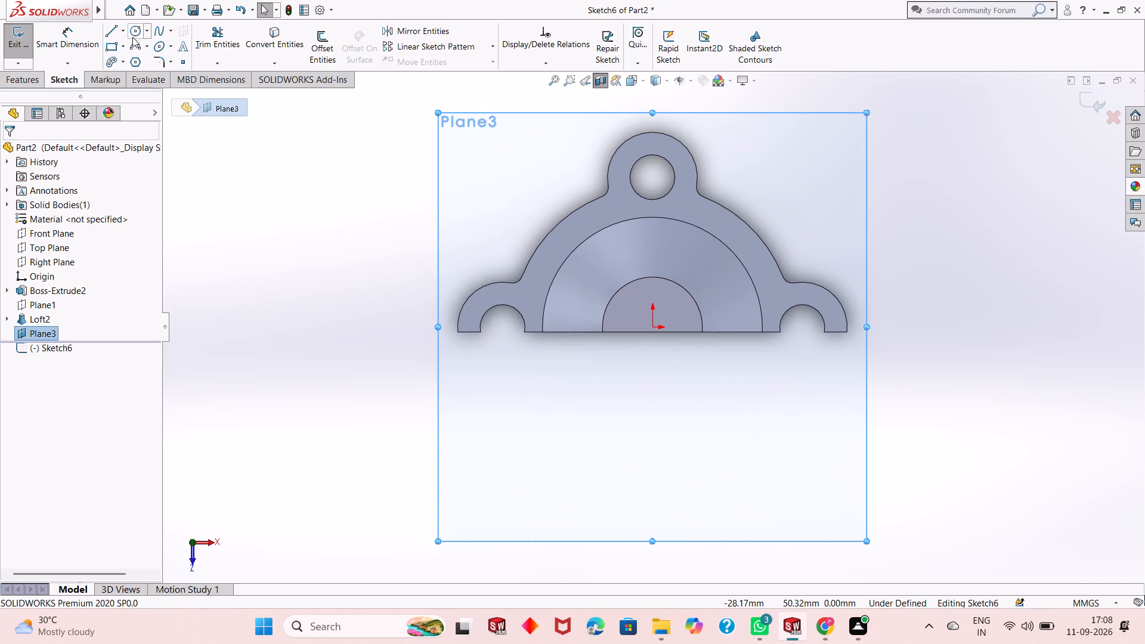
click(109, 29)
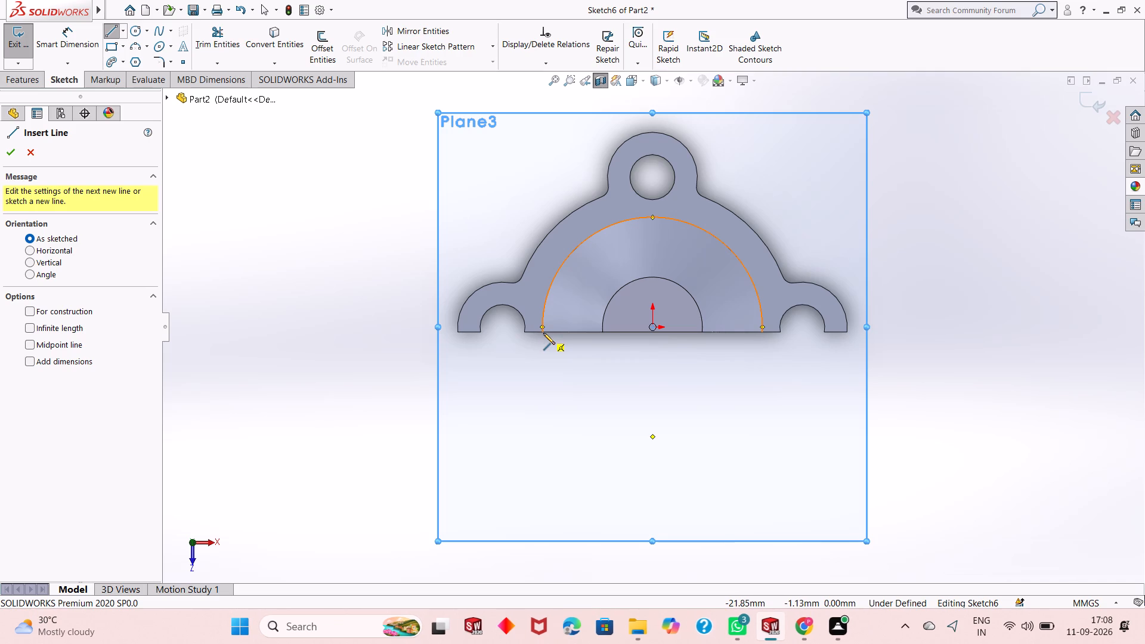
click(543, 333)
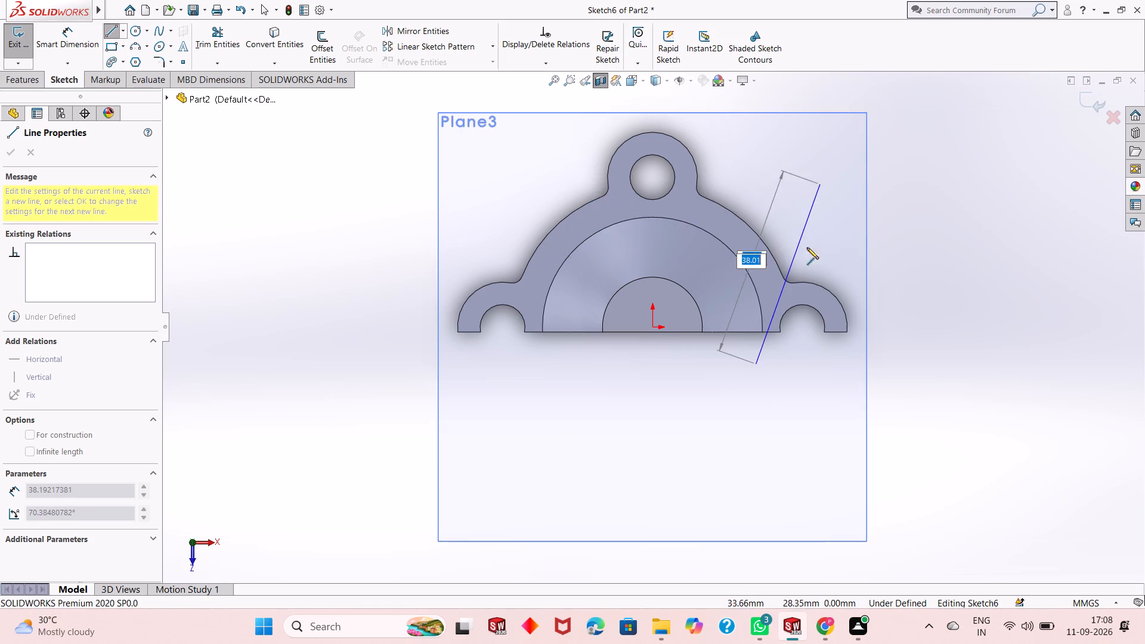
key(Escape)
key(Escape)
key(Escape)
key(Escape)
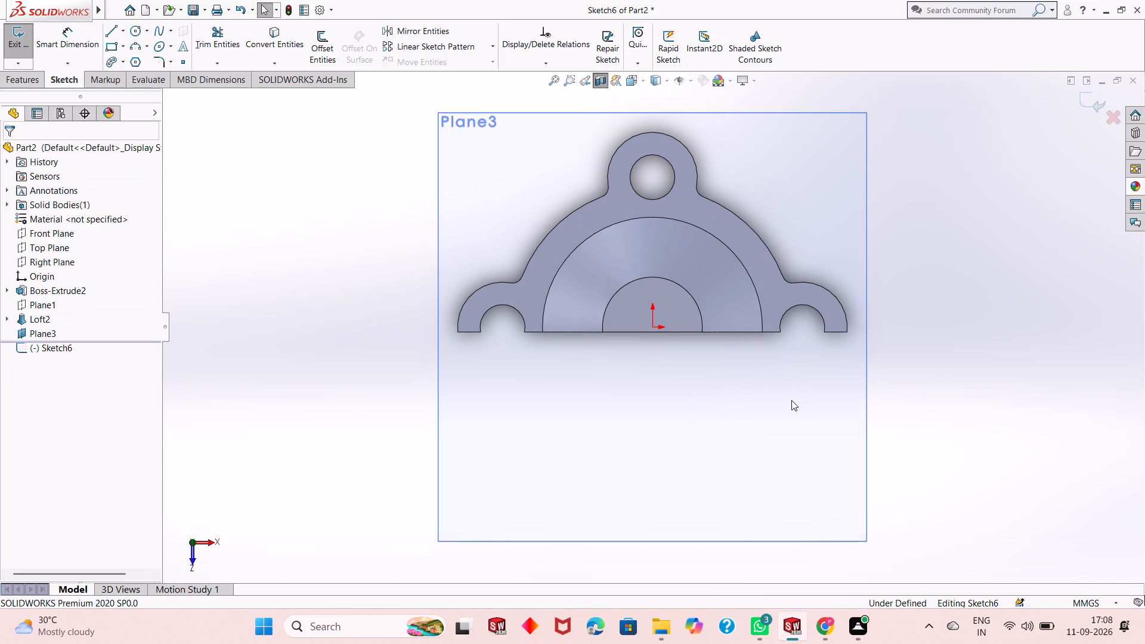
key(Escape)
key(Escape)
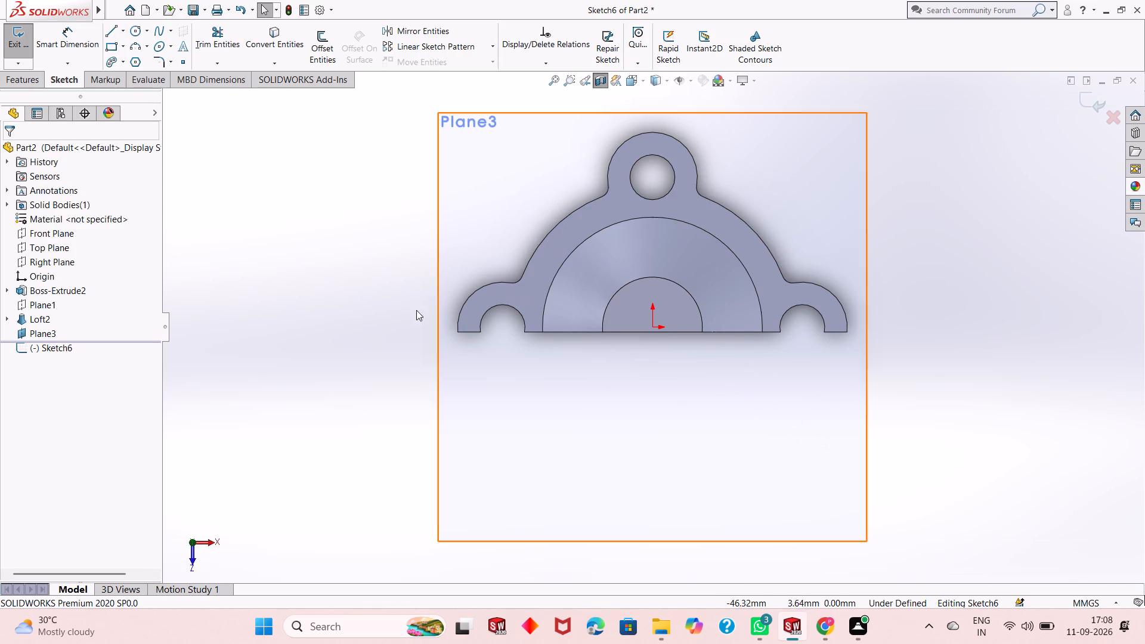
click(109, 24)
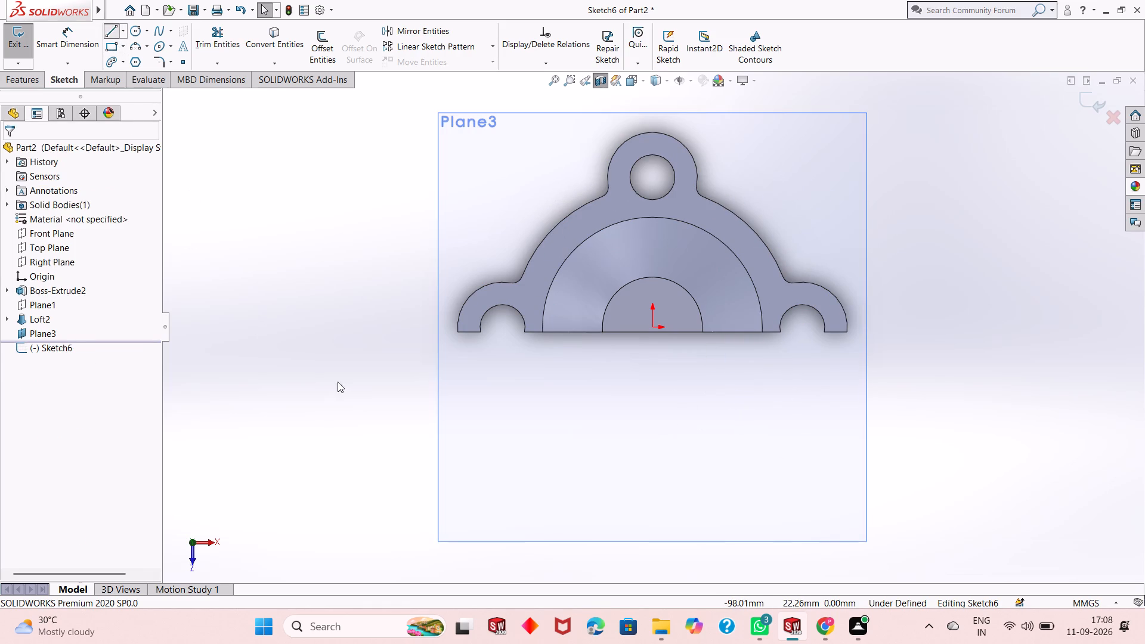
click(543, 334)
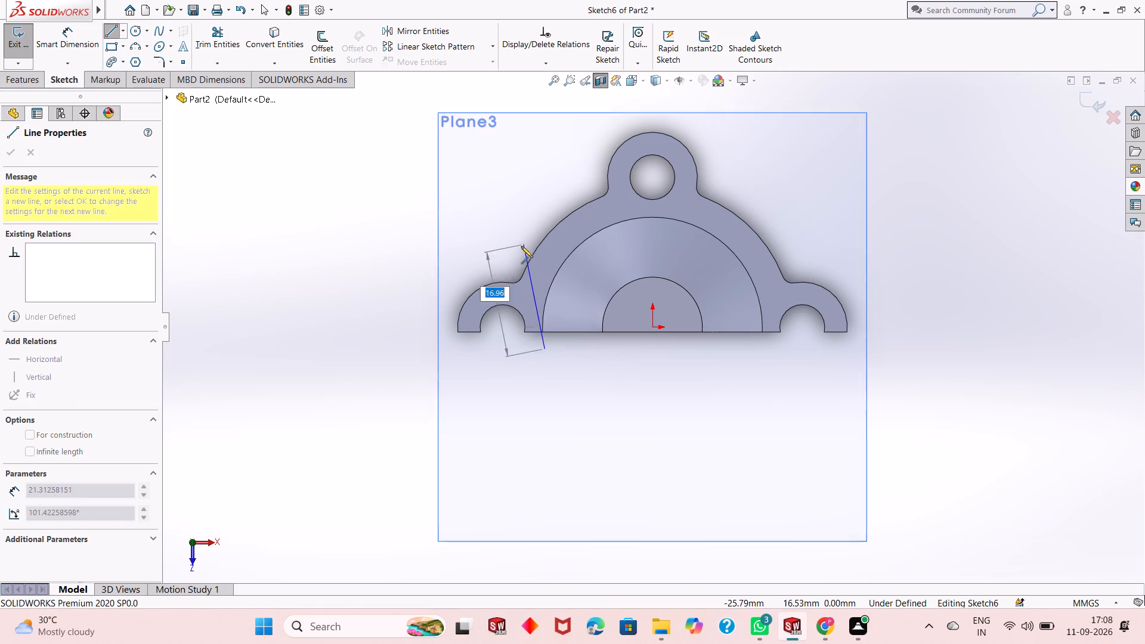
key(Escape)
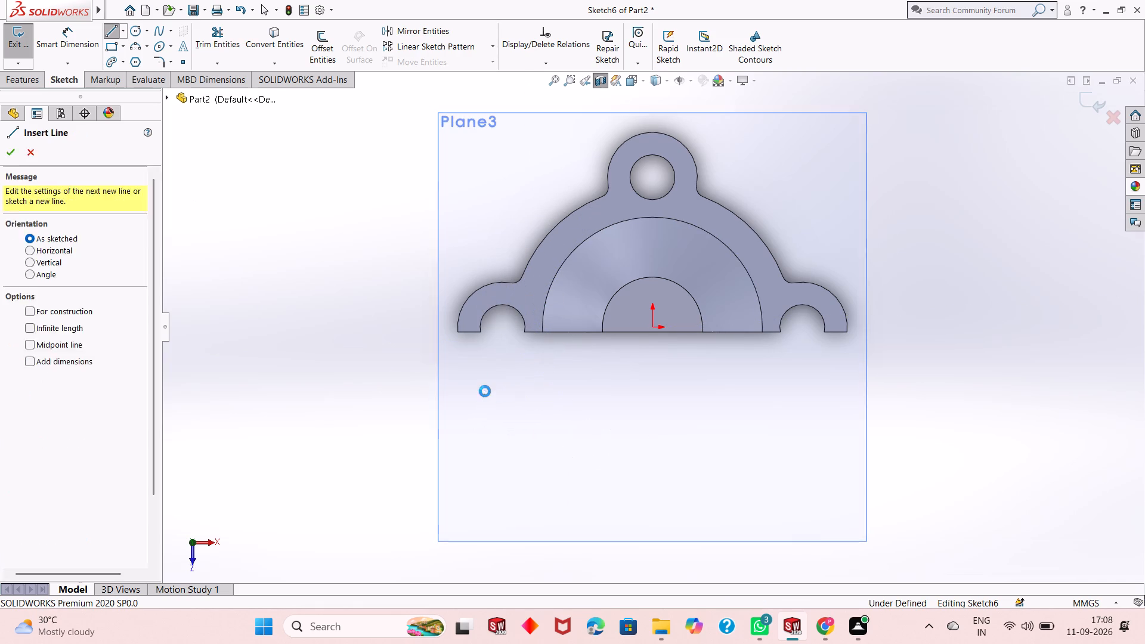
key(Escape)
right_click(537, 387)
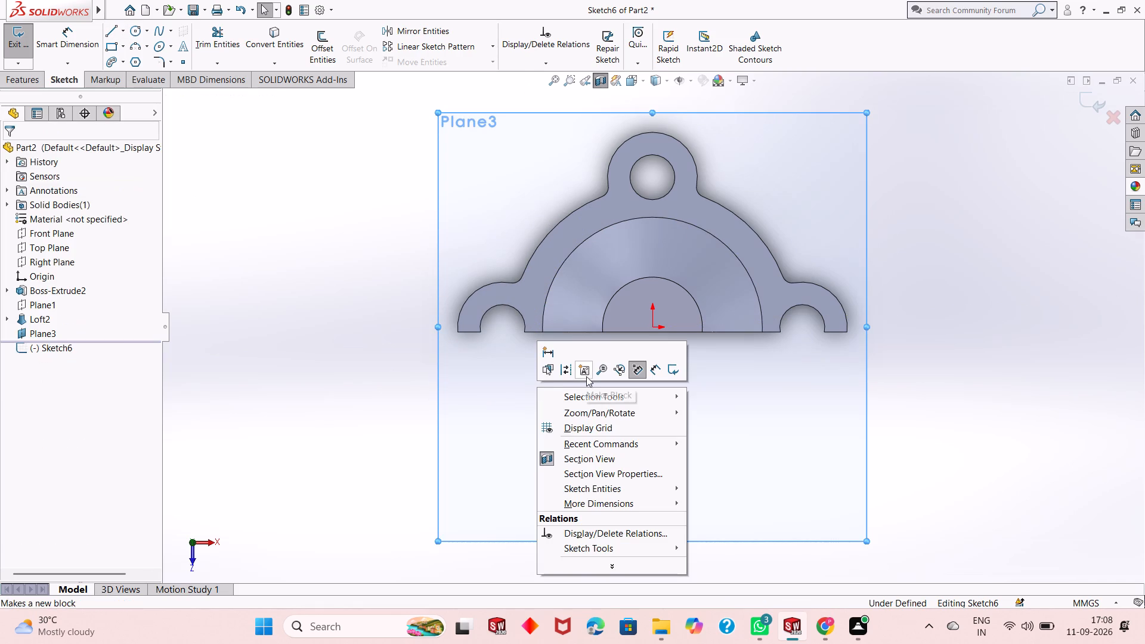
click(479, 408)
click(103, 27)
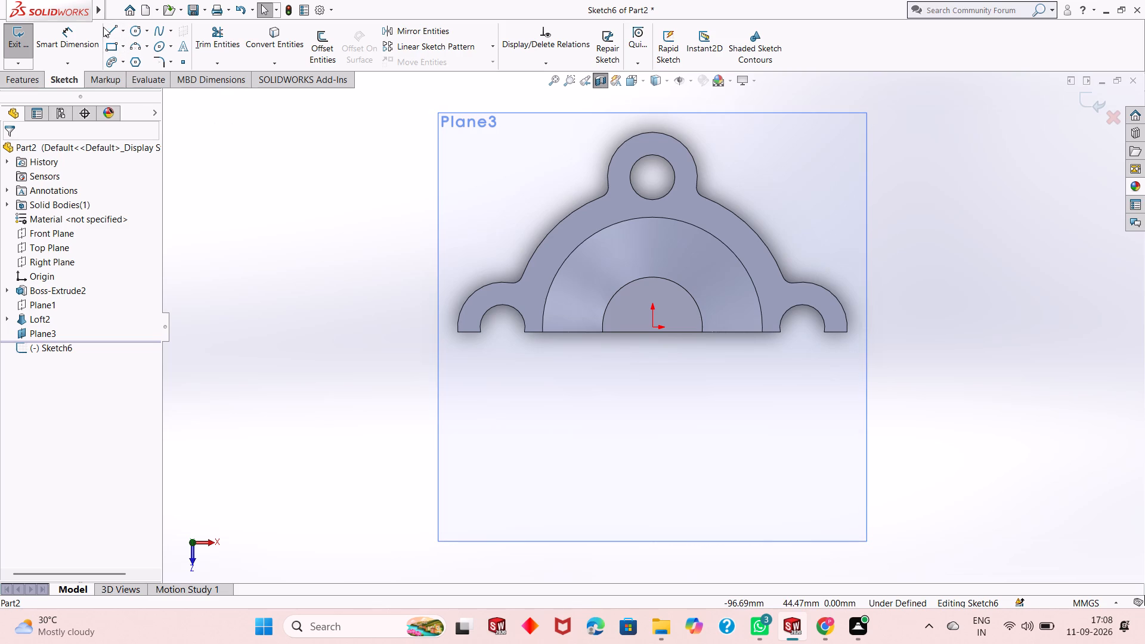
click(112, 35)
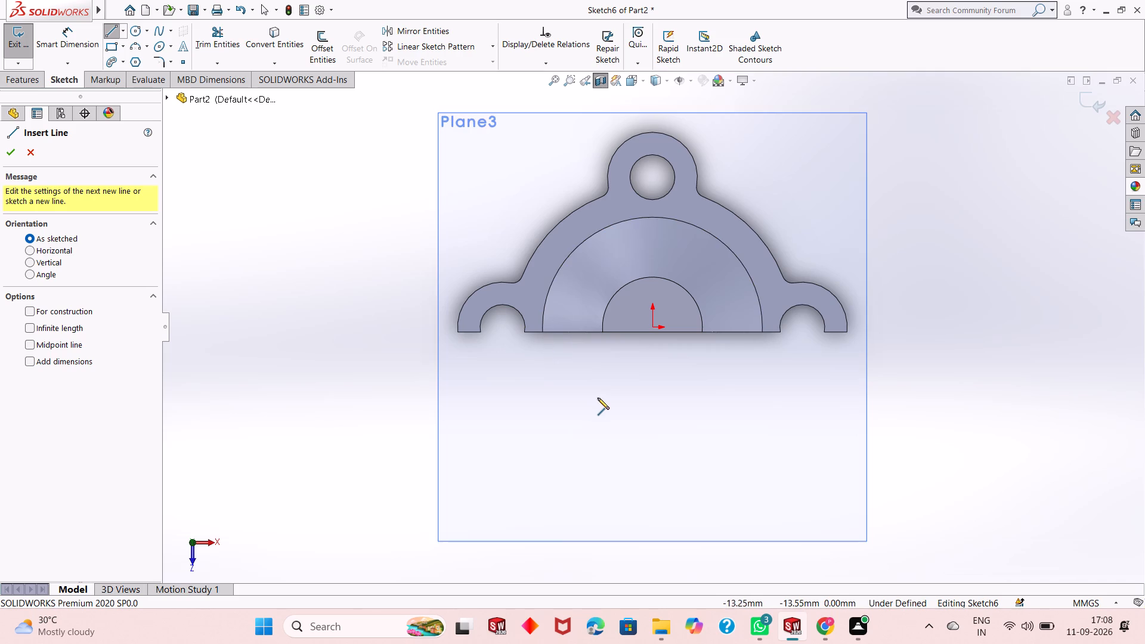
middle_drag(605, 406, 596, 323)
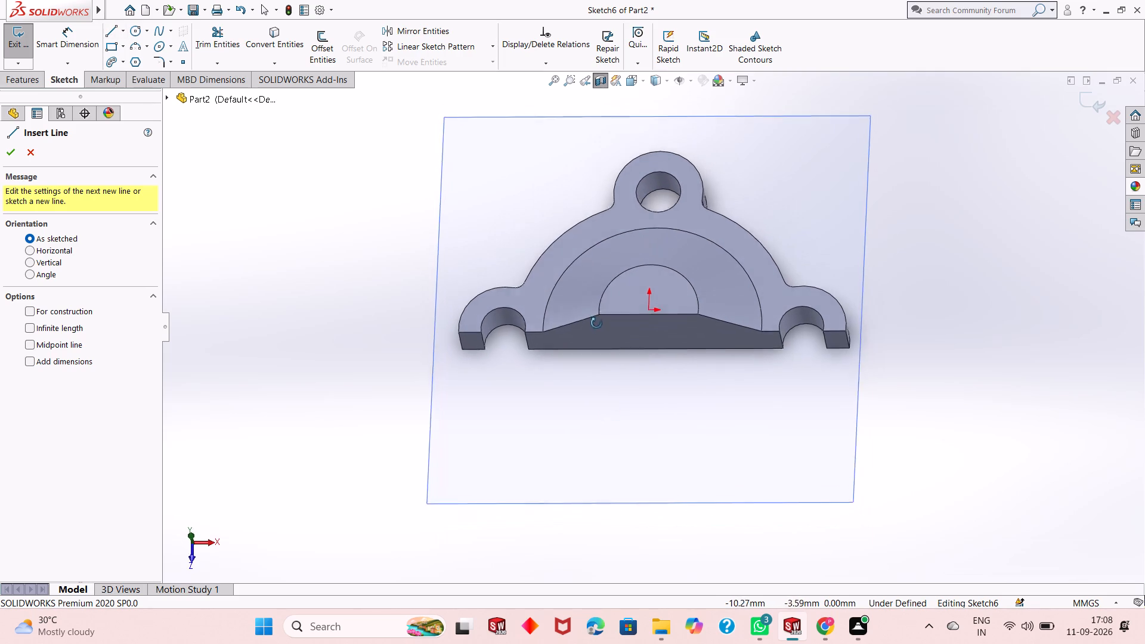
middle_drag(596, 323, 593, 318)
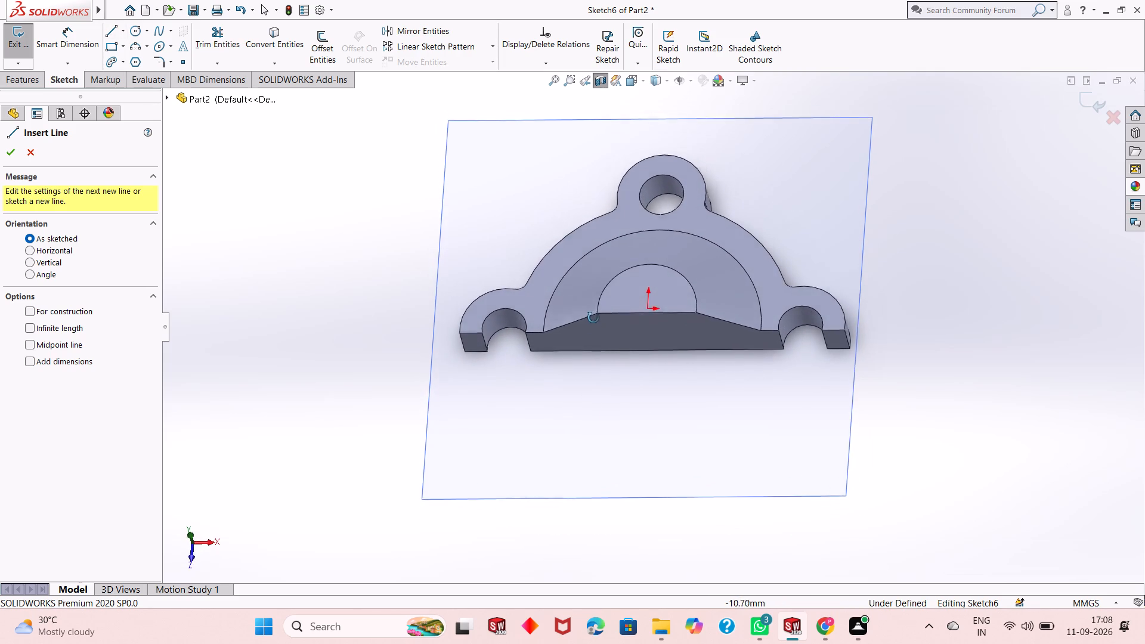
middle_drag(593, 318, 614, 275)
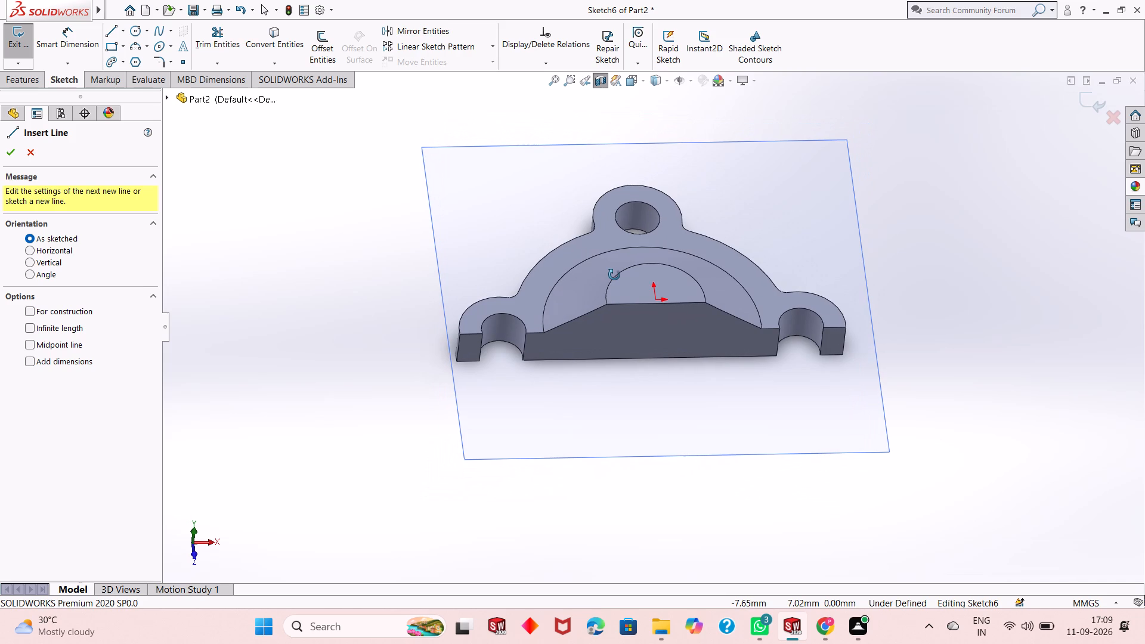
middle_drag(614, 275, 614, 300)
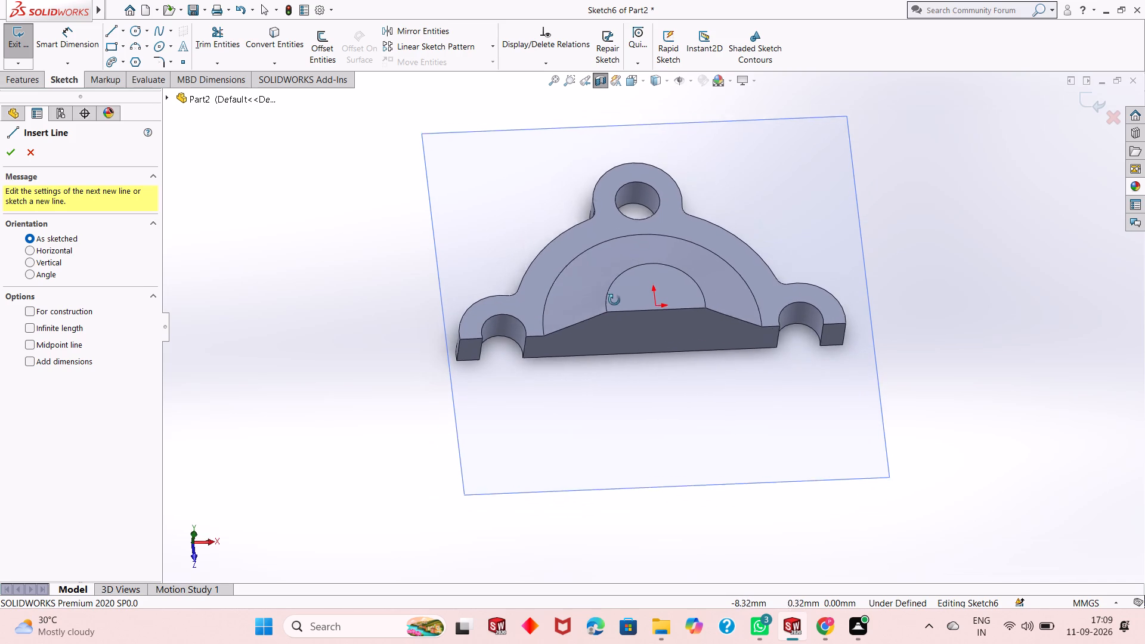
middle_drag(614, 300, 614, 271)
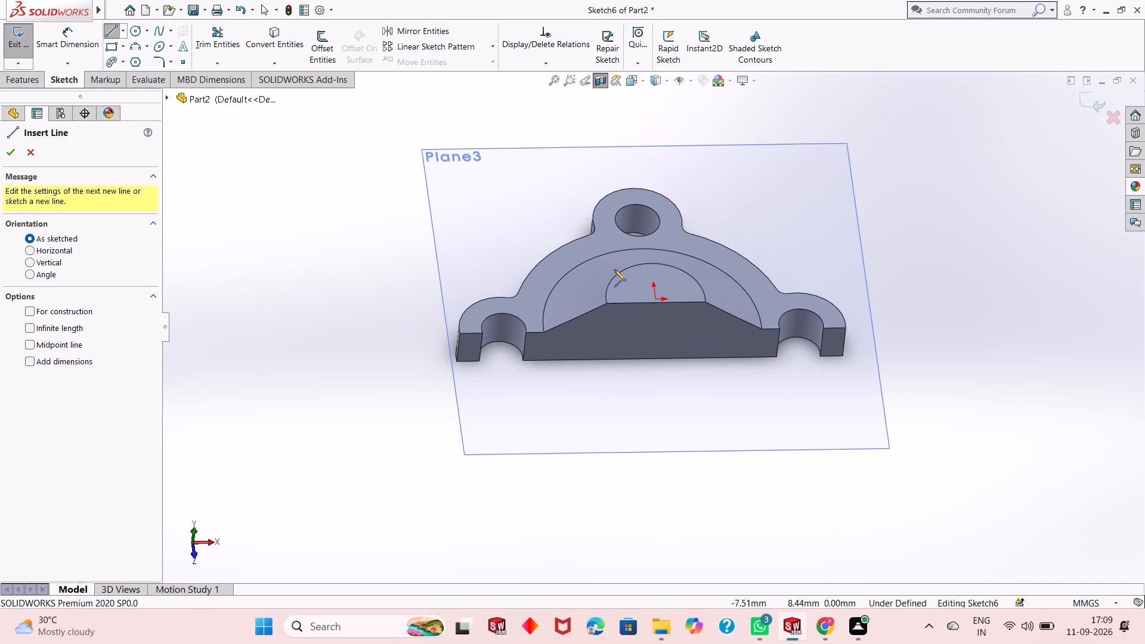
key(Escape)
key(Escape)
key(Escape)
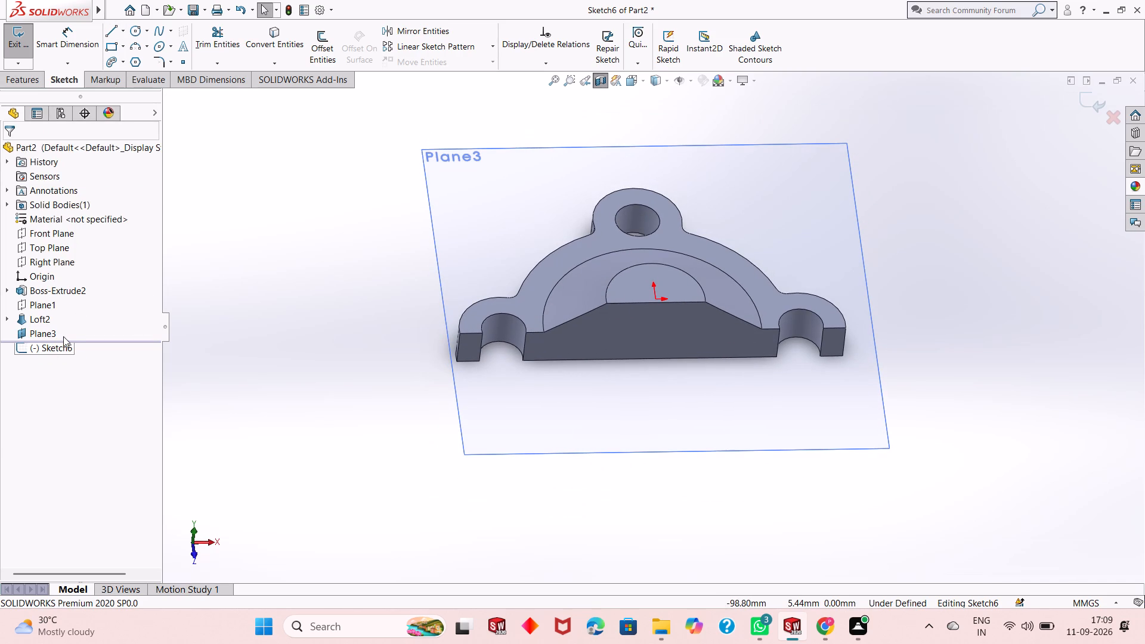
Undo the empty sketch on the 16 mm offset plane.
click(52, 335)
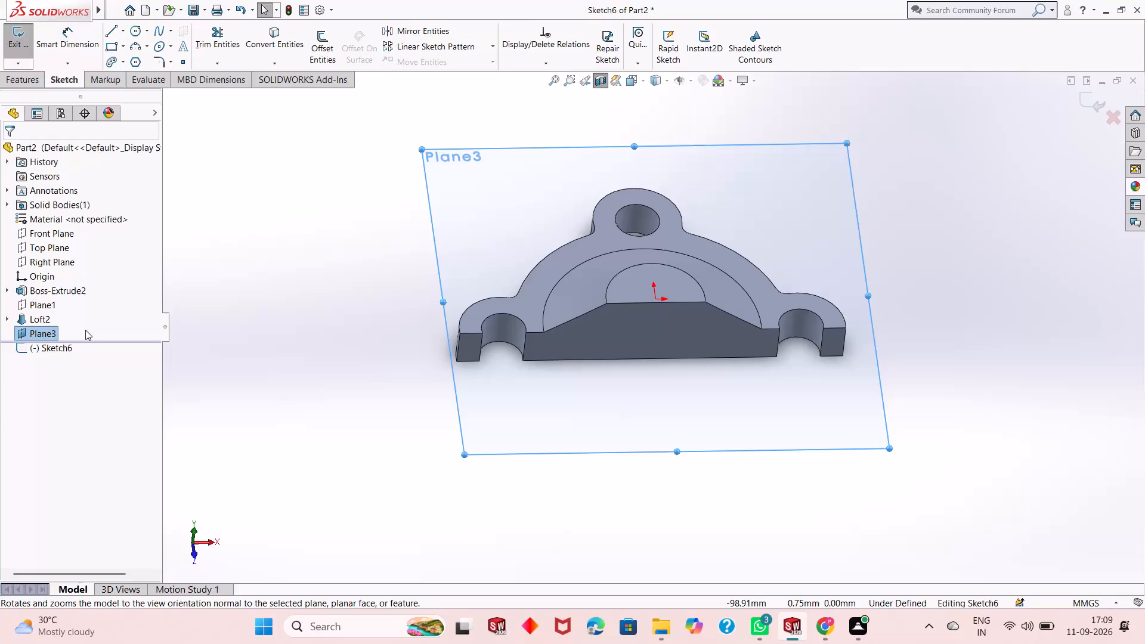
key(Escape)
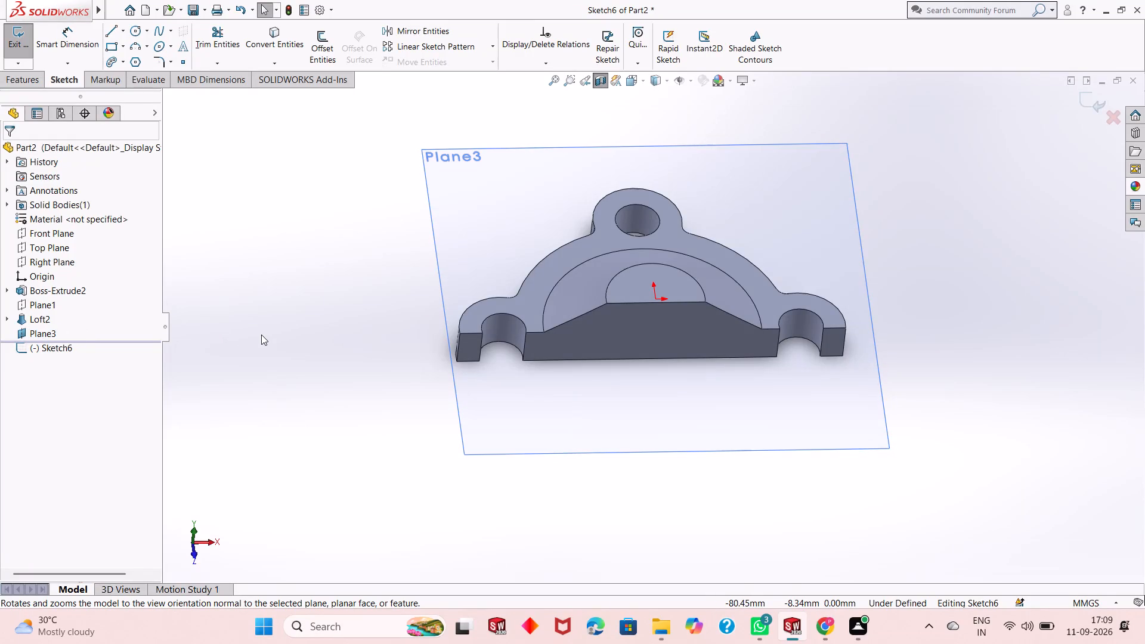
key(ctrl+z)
Change the reference plane's offset above the Top Plane to 20 mm.
click(48, 335)
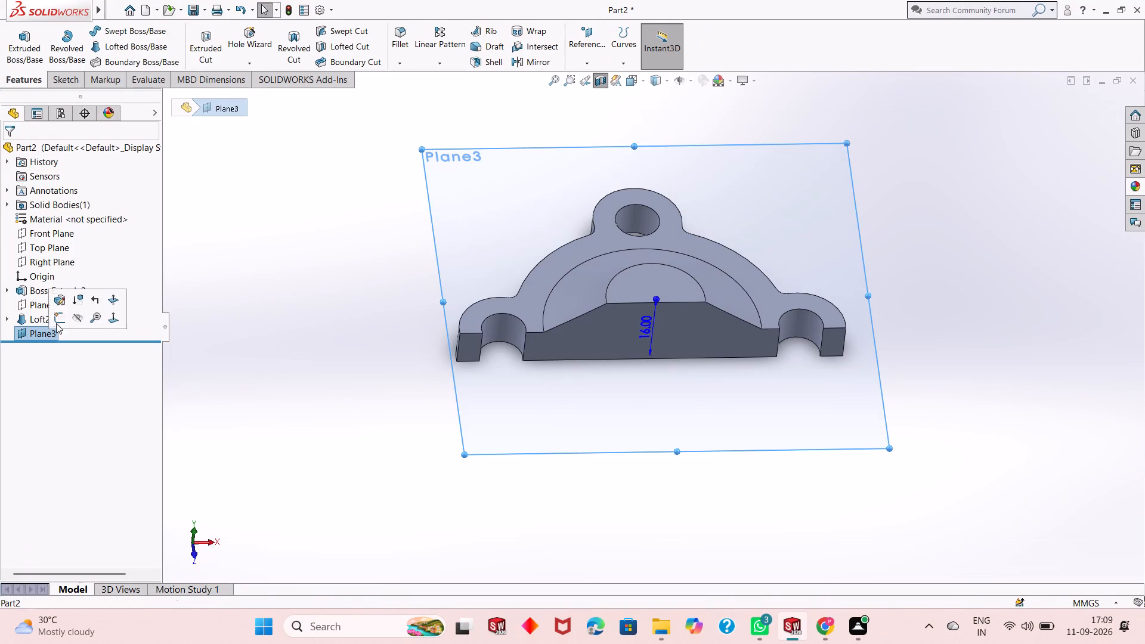
click(67, 302)
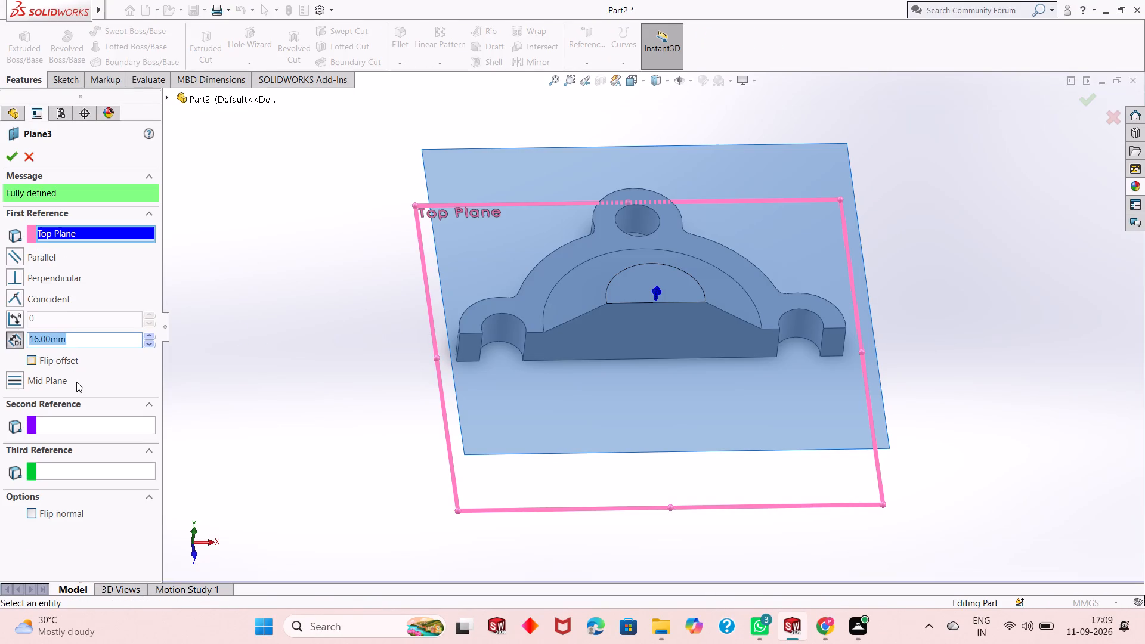
text(20)
key(Return)
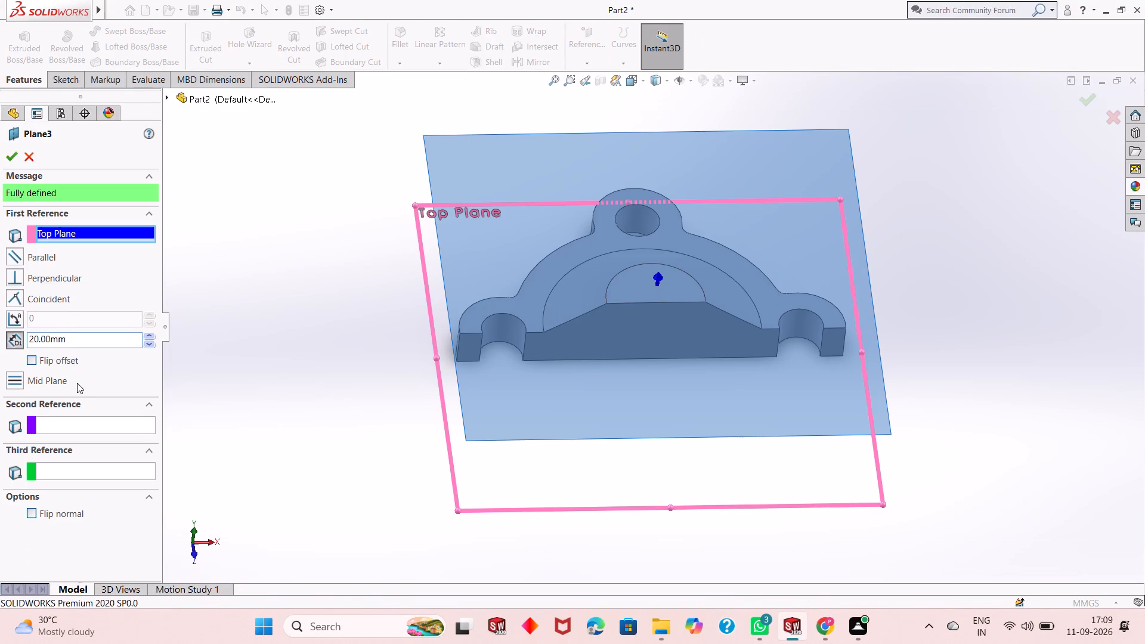
click(13, 156)
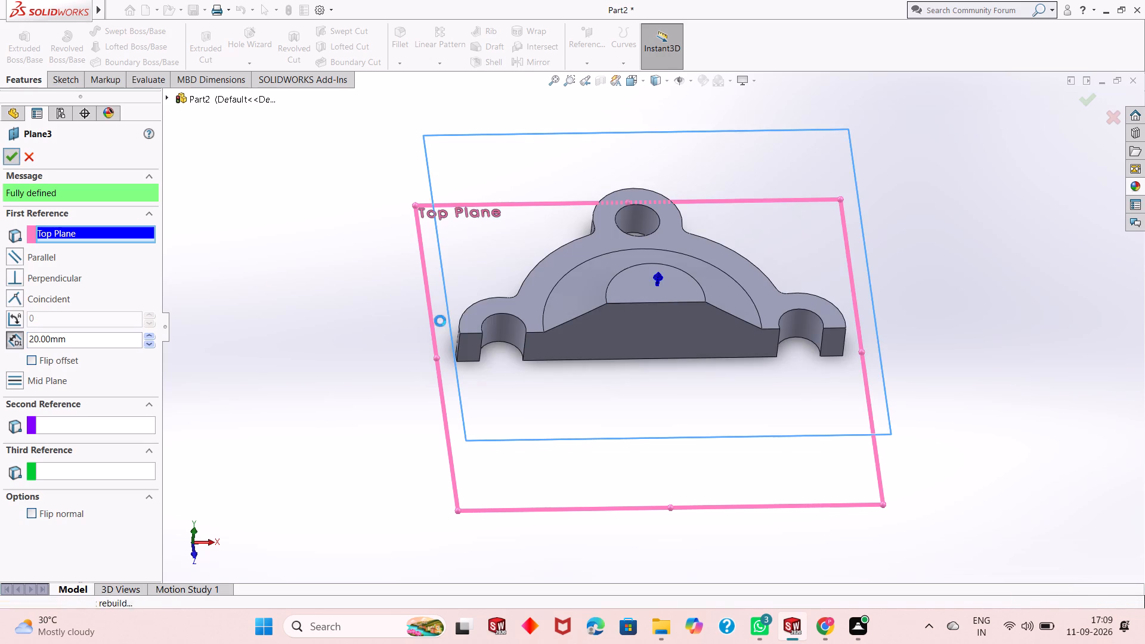
Start a new sketch on the 20 mm offset plane and view it face-on.
click(742, 149)
click(796, 114)
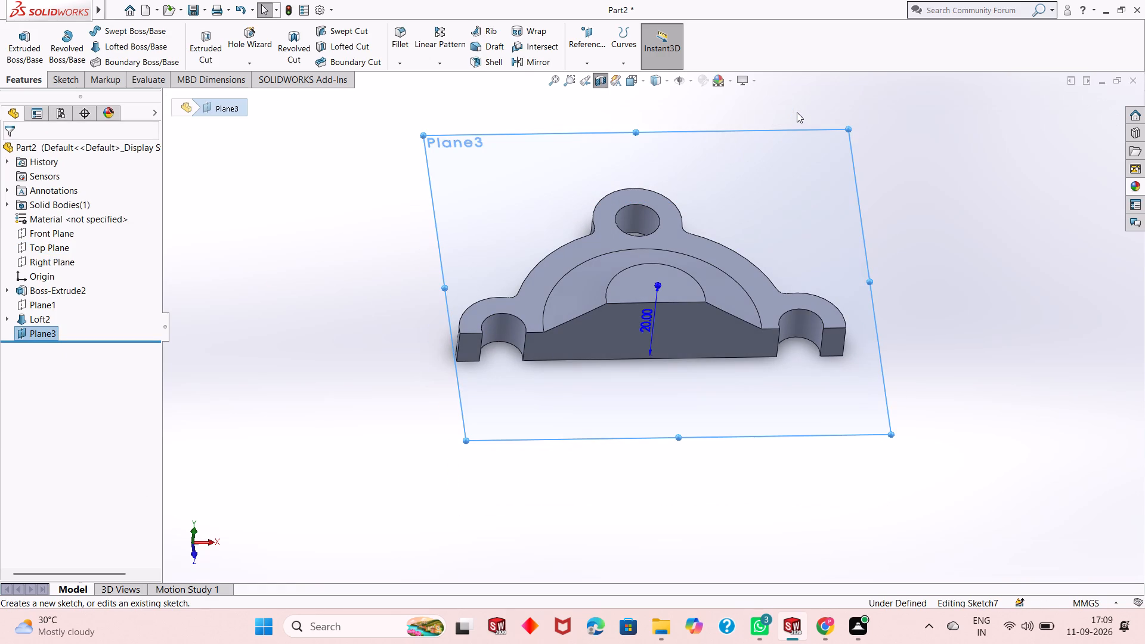
key(ctrl+8)
key(Escape)
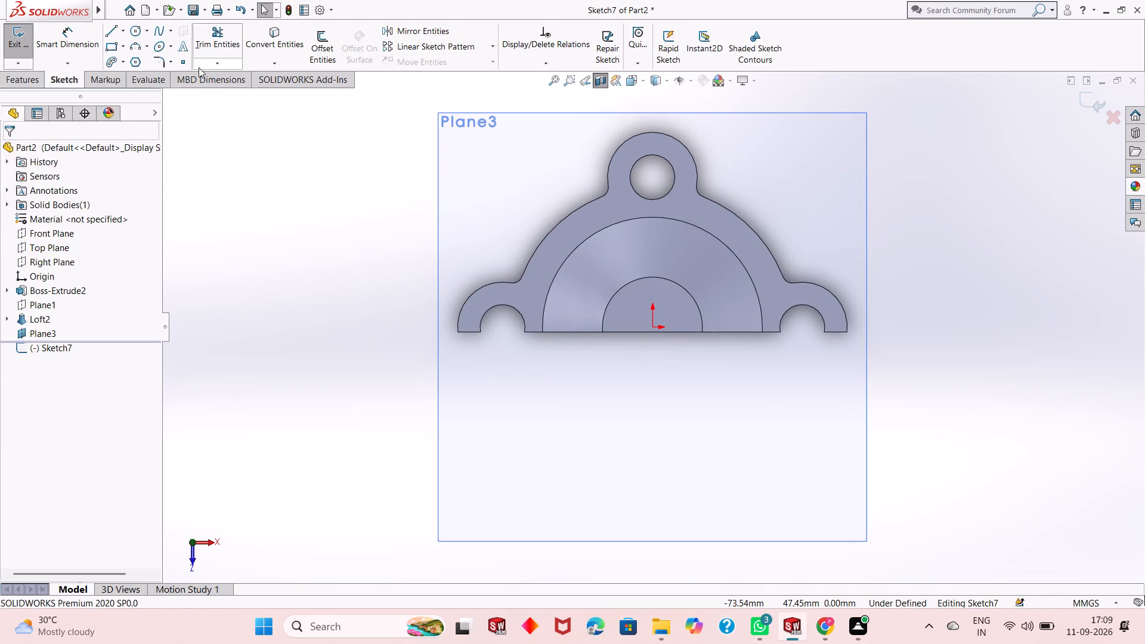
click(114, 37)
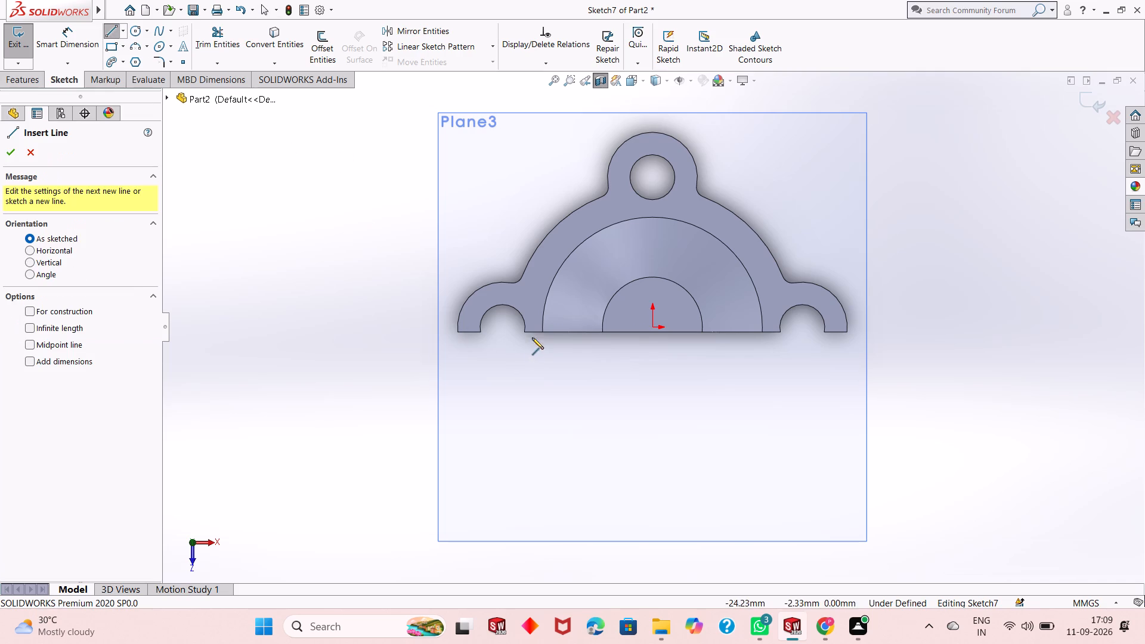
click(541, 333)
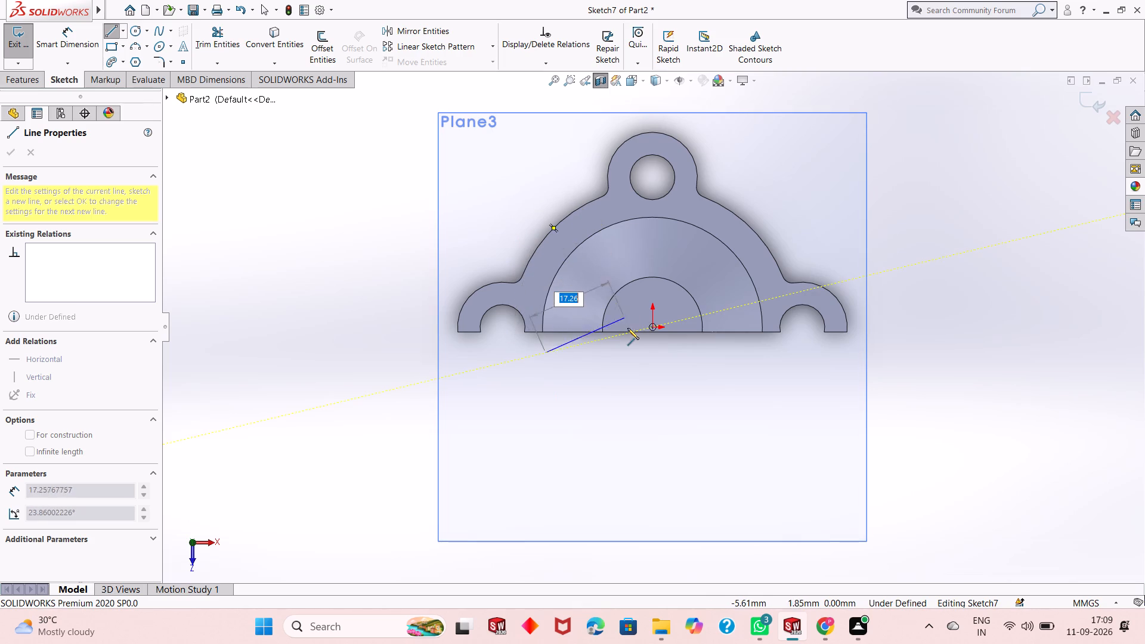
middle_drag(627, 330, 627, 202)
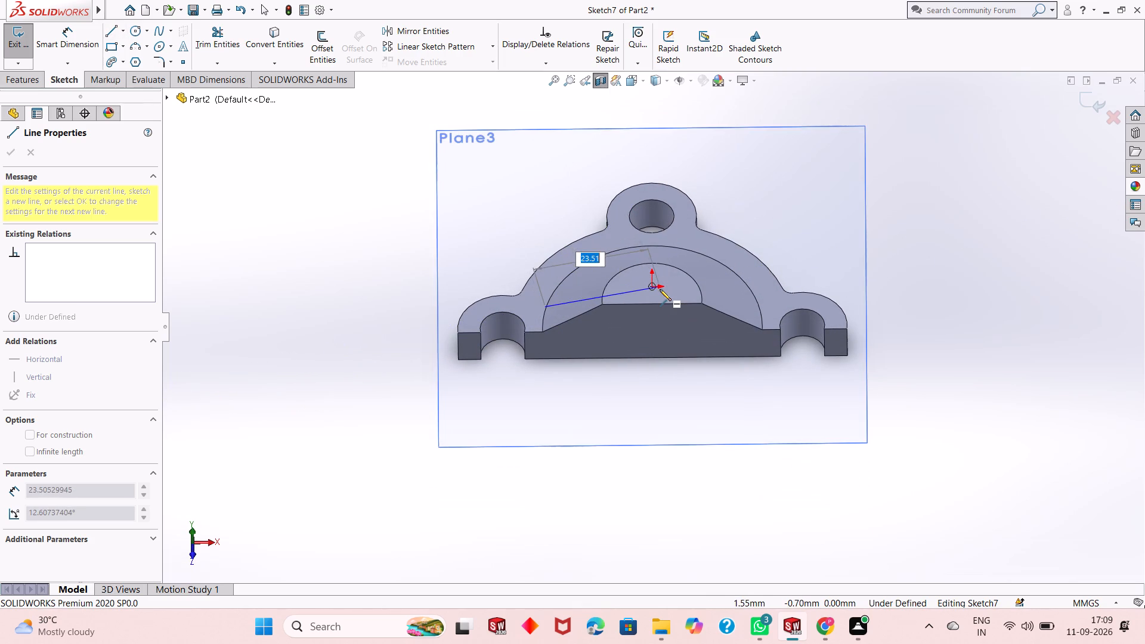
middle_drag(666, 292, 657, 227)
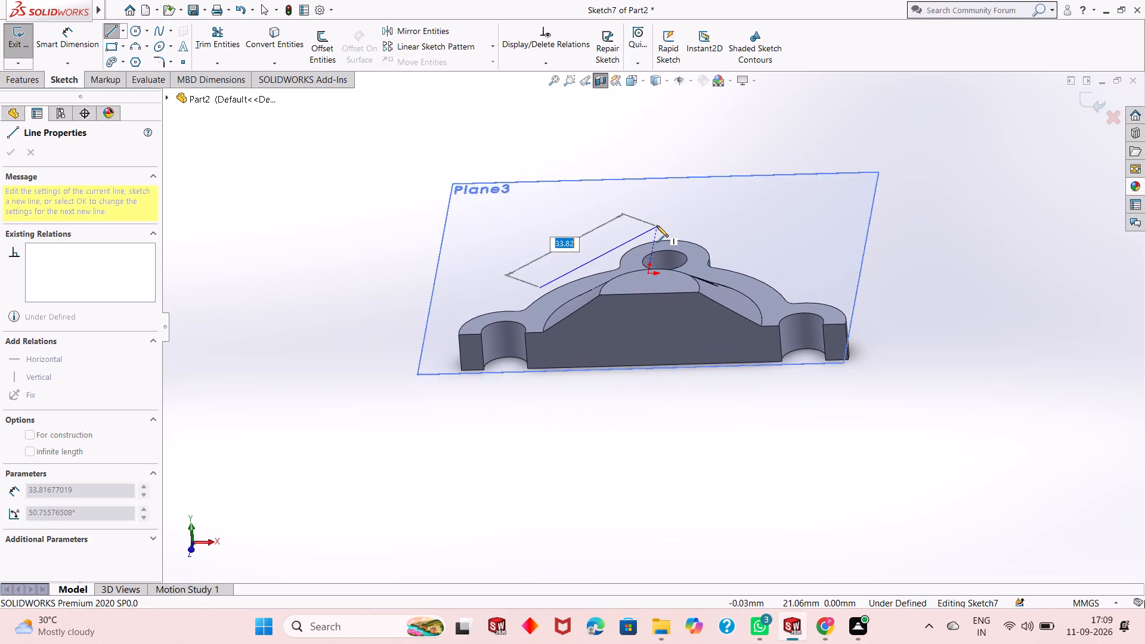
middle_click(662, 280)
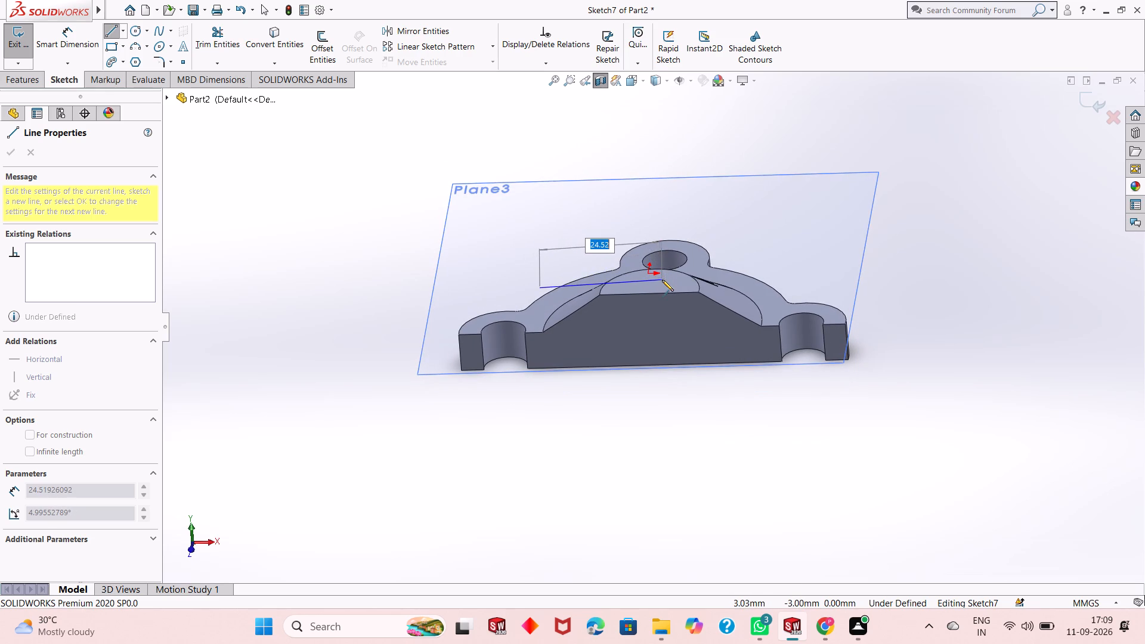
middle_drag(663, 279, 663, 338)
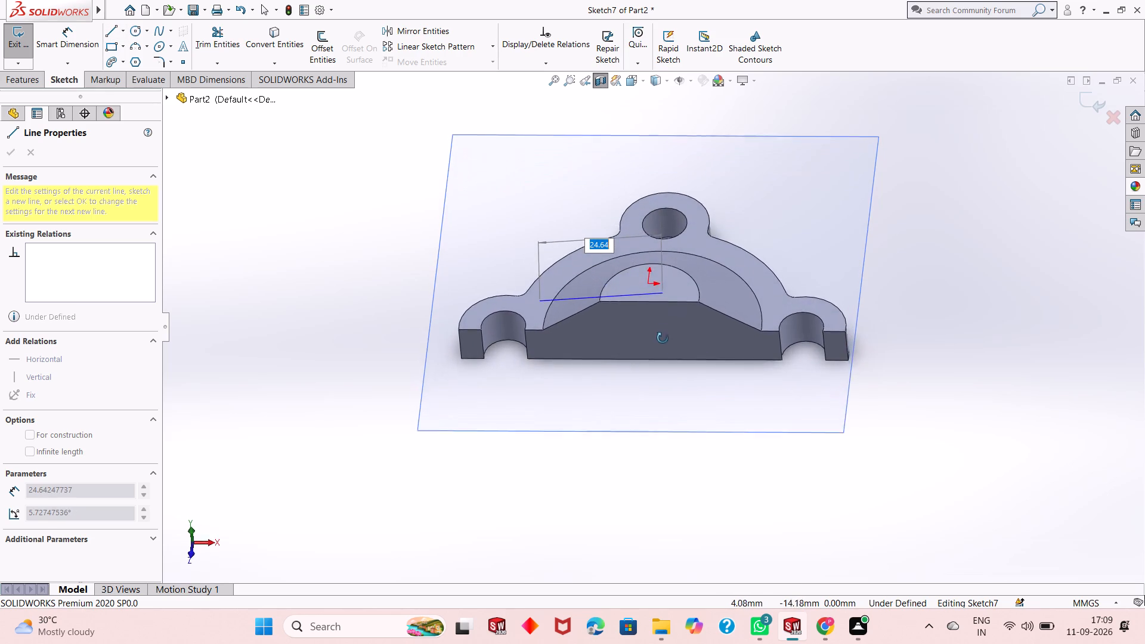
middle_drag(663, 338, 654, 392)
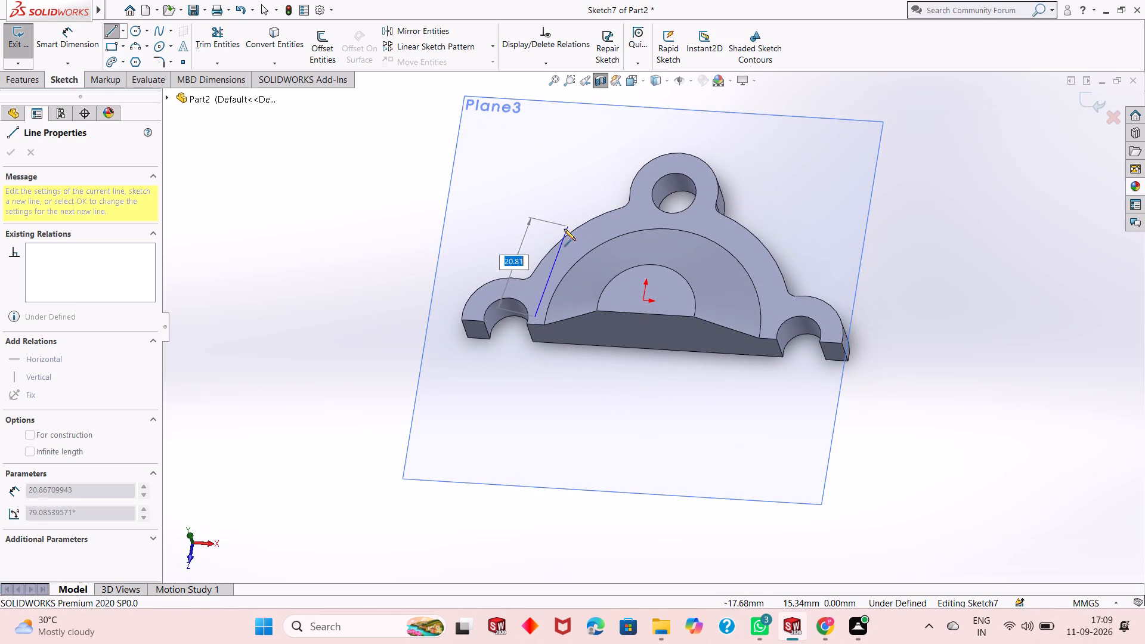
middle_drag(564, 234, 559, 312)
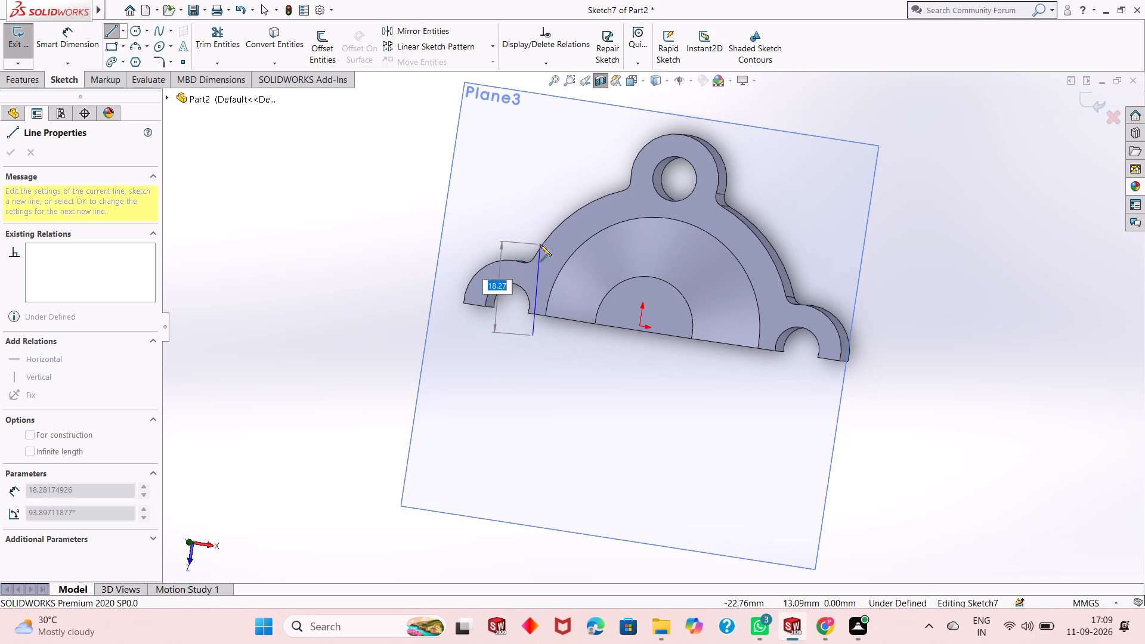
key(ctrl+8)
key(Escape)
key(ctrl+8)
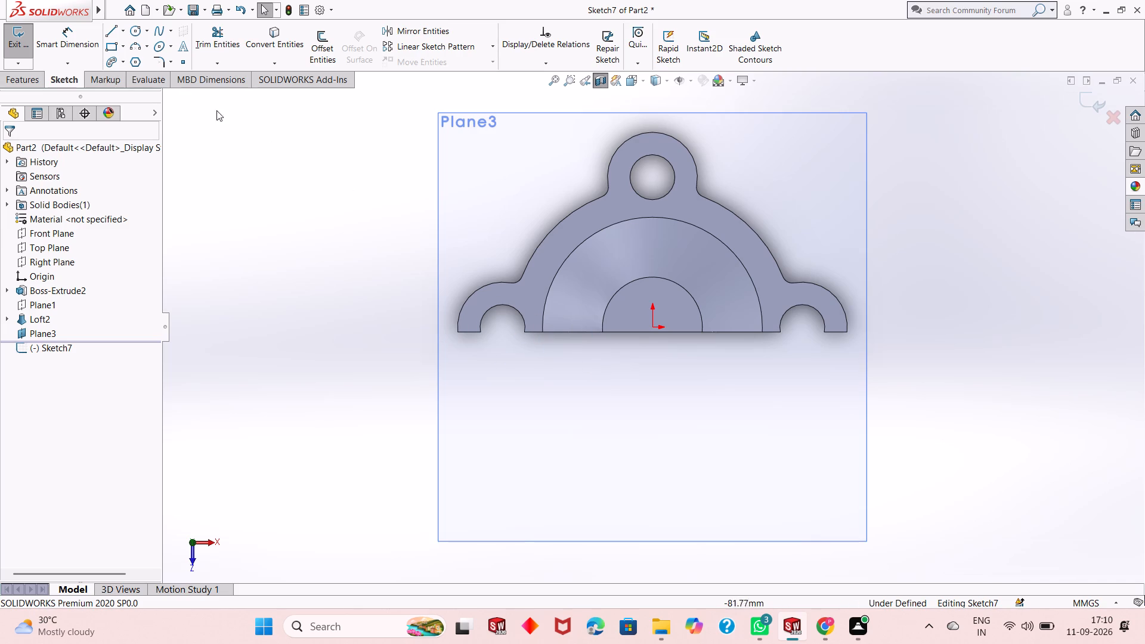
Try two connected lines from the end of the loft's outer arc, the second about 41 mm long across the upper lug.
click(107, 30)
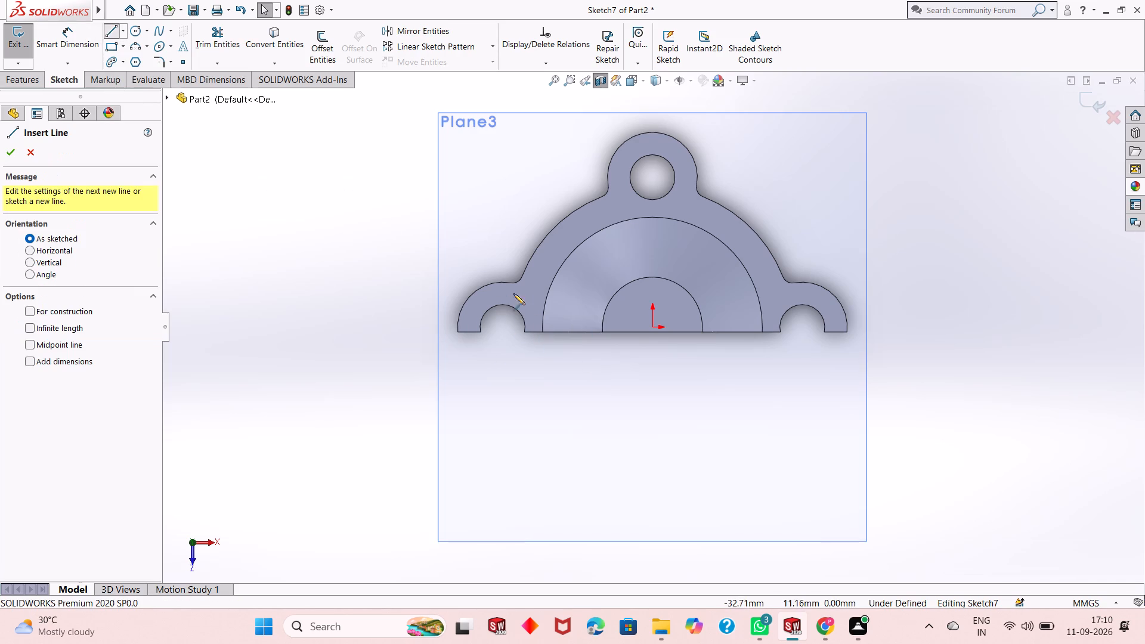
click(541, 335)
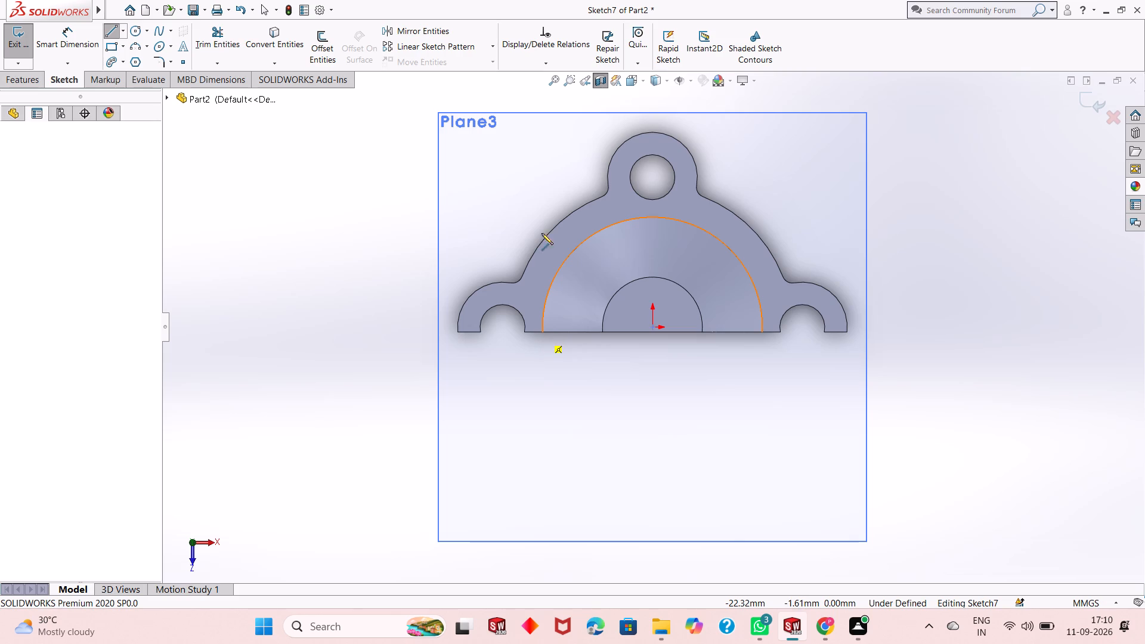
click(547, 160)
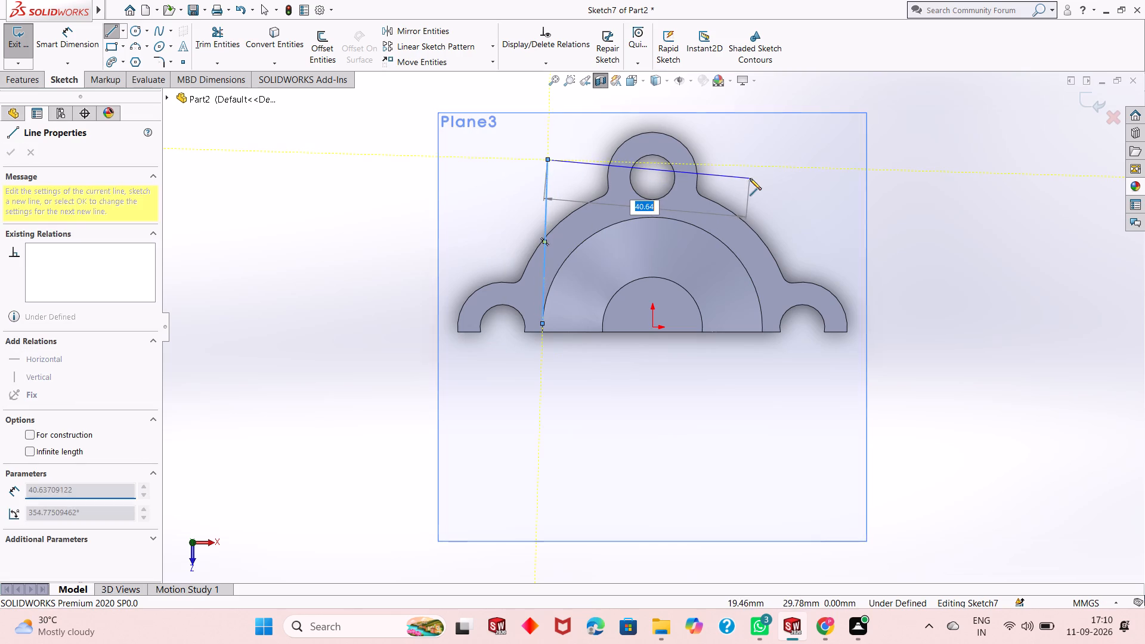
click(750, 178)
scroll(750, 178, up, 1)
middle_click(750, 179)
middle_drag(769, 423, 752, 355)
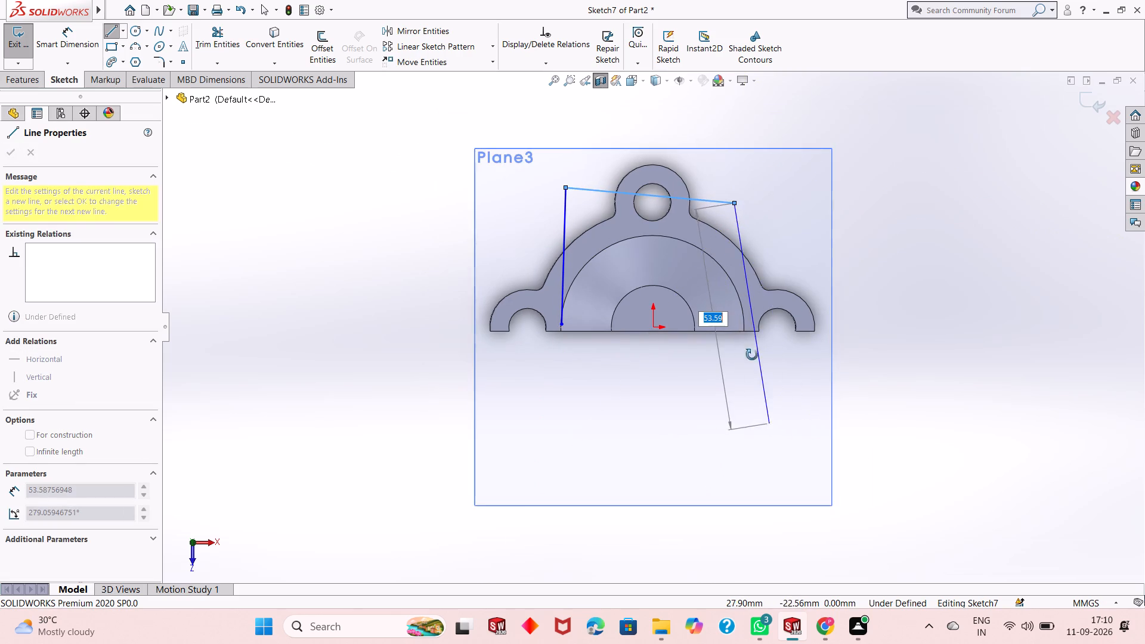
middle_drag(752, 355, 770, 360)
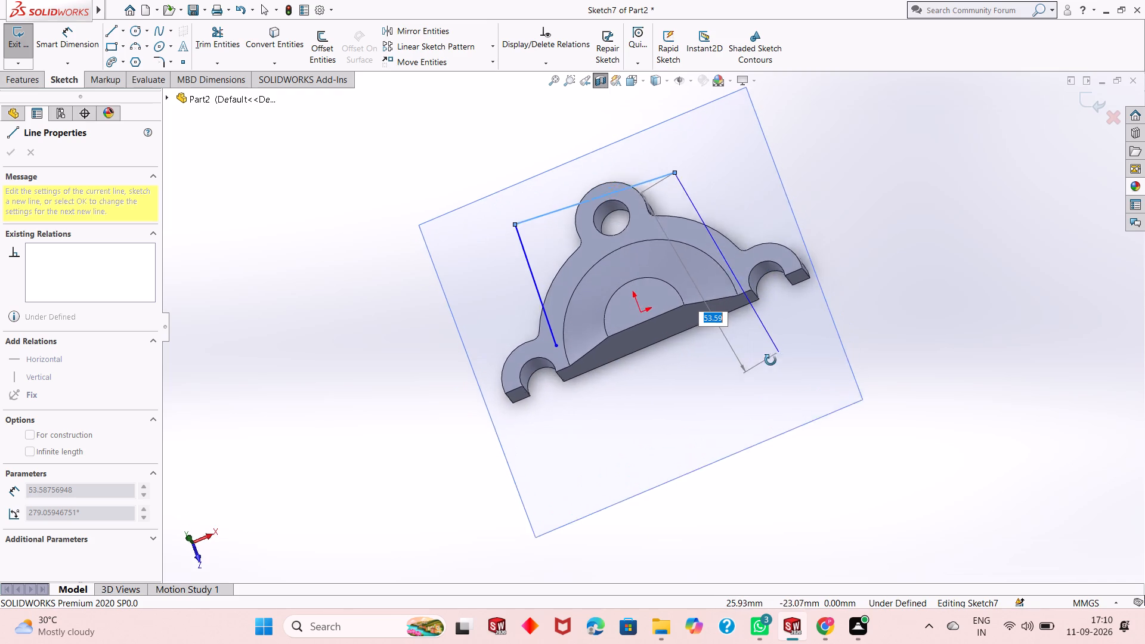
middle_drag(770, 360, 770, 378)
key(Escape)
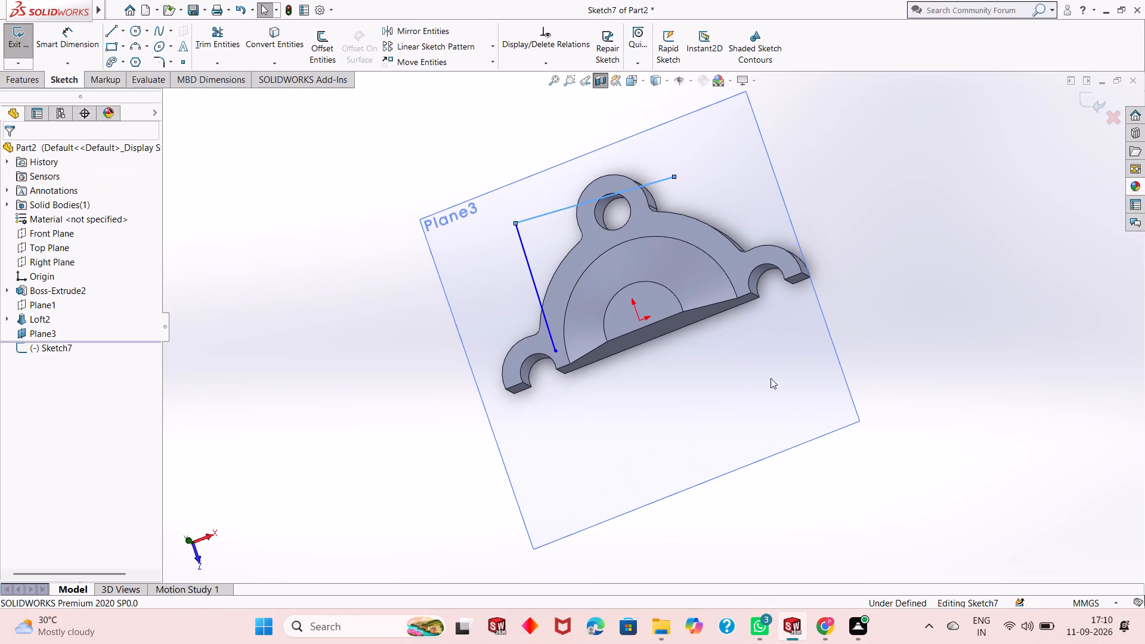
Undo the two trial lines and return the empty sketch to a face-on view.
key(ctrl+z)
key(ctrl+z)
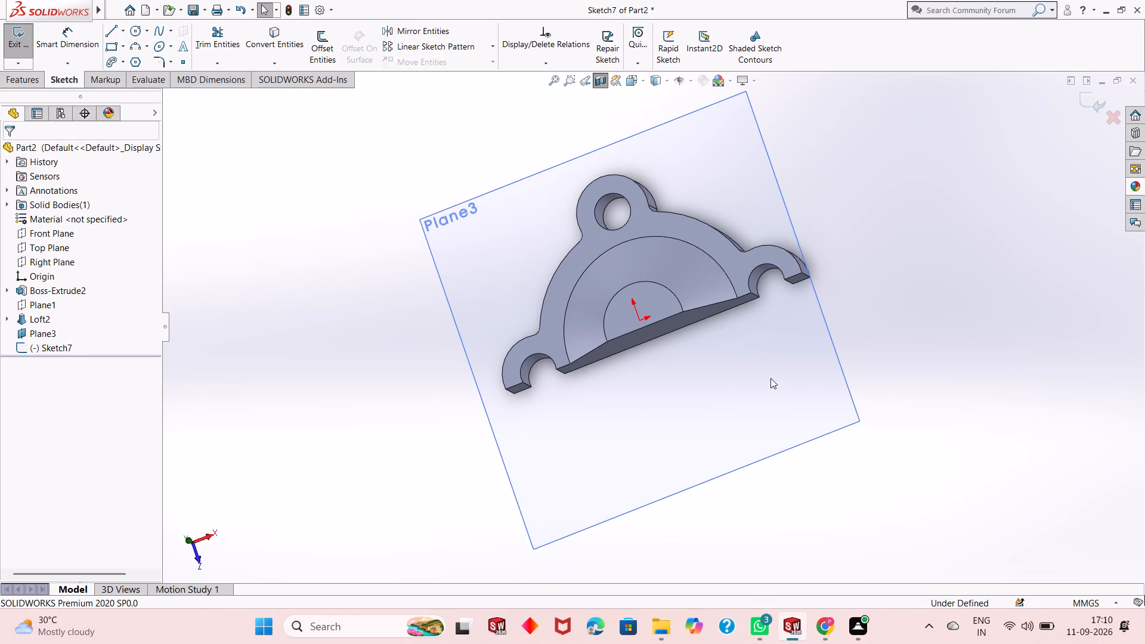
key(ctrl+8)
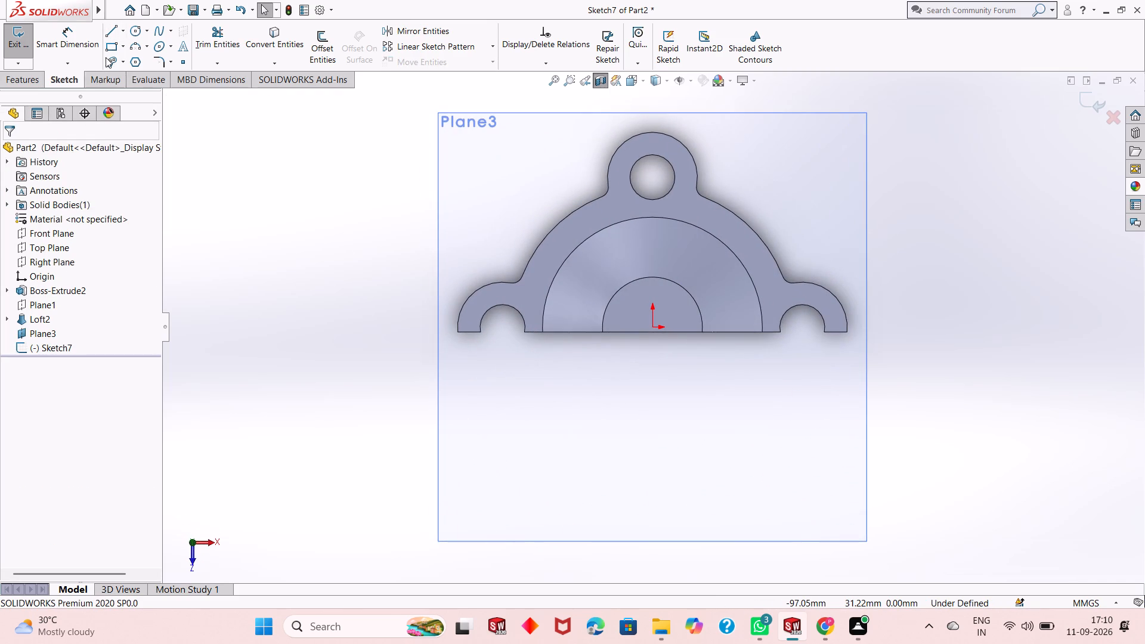
Sketch a closed outline over the loft's lower half with a 5 mm first side, a horizontal upper edge and a base about 44 mm long.
click(115, 29)
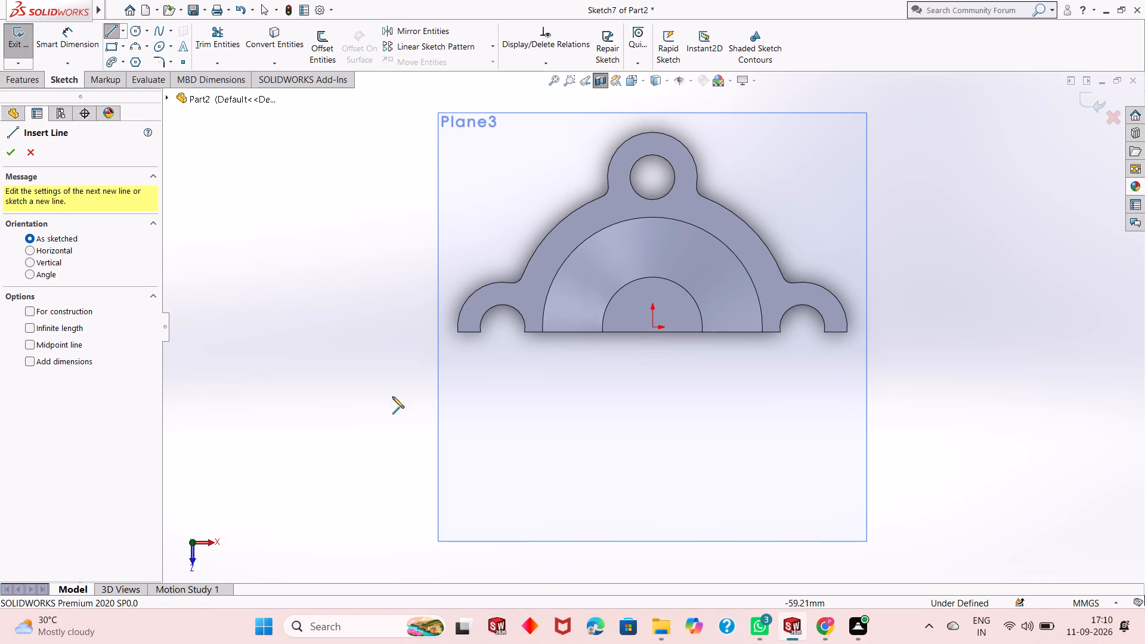
click(541, 330)
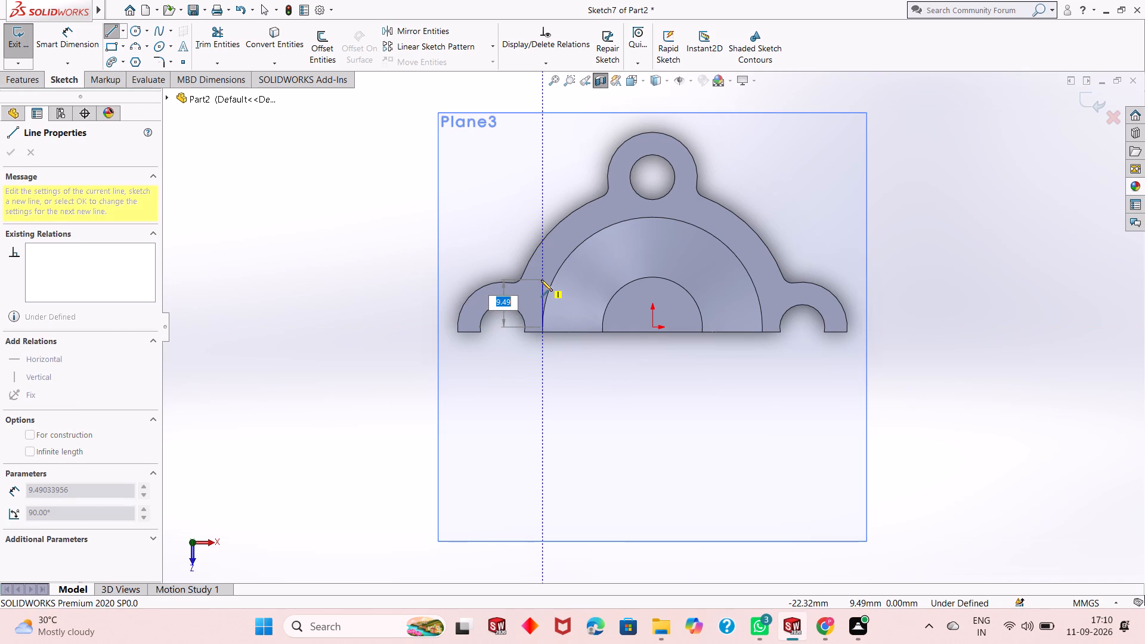
key(5)
key(Return)
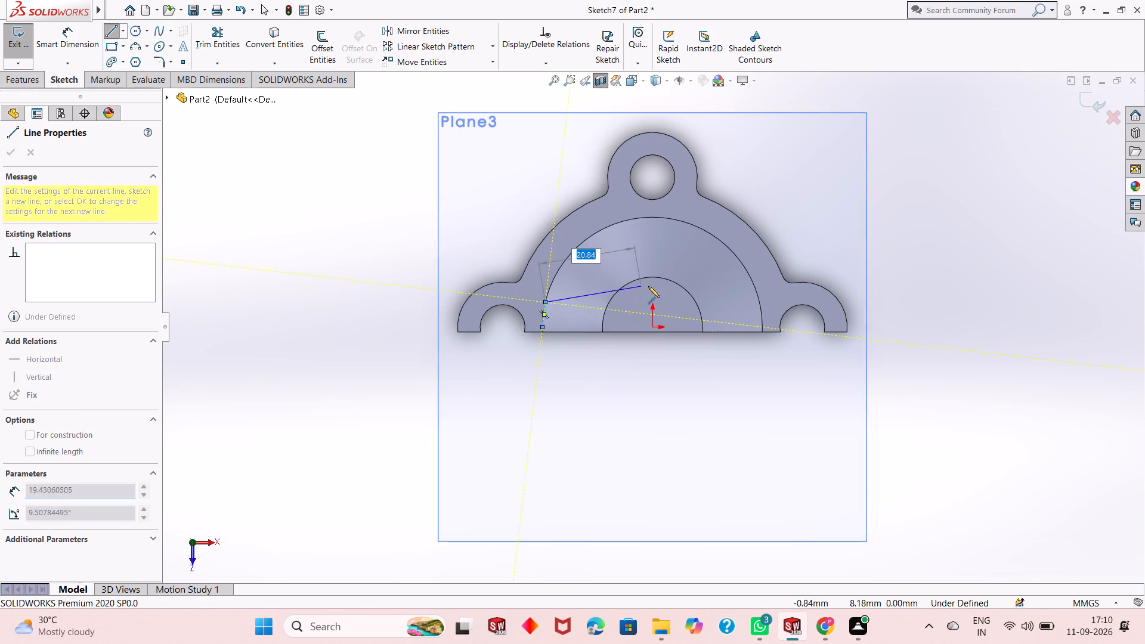
click(708, 302)
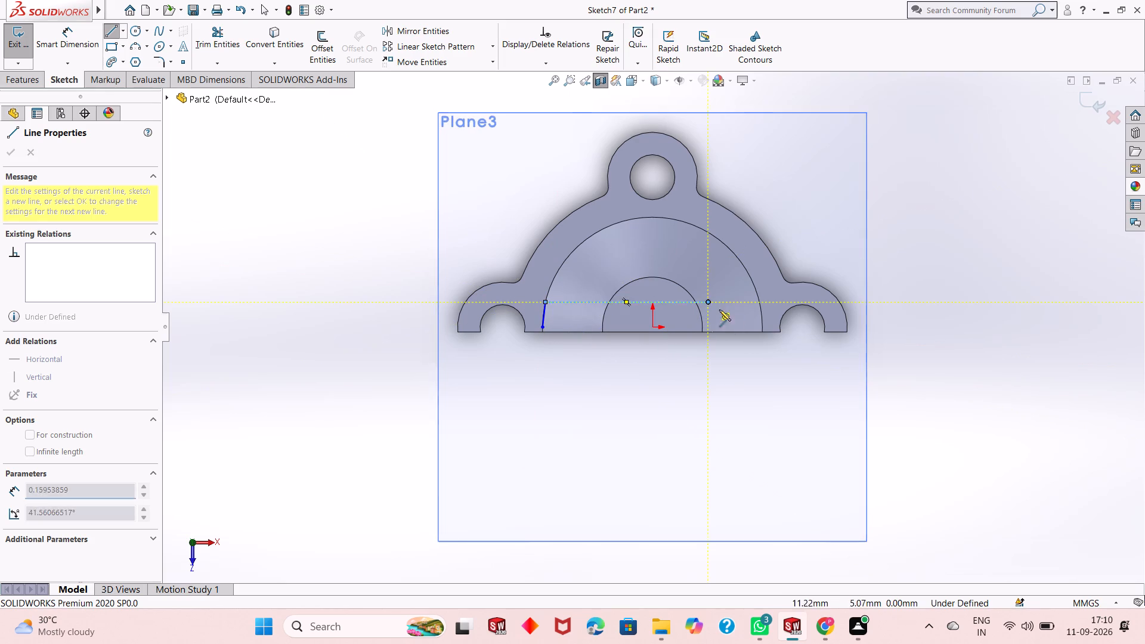
click(759, 332)
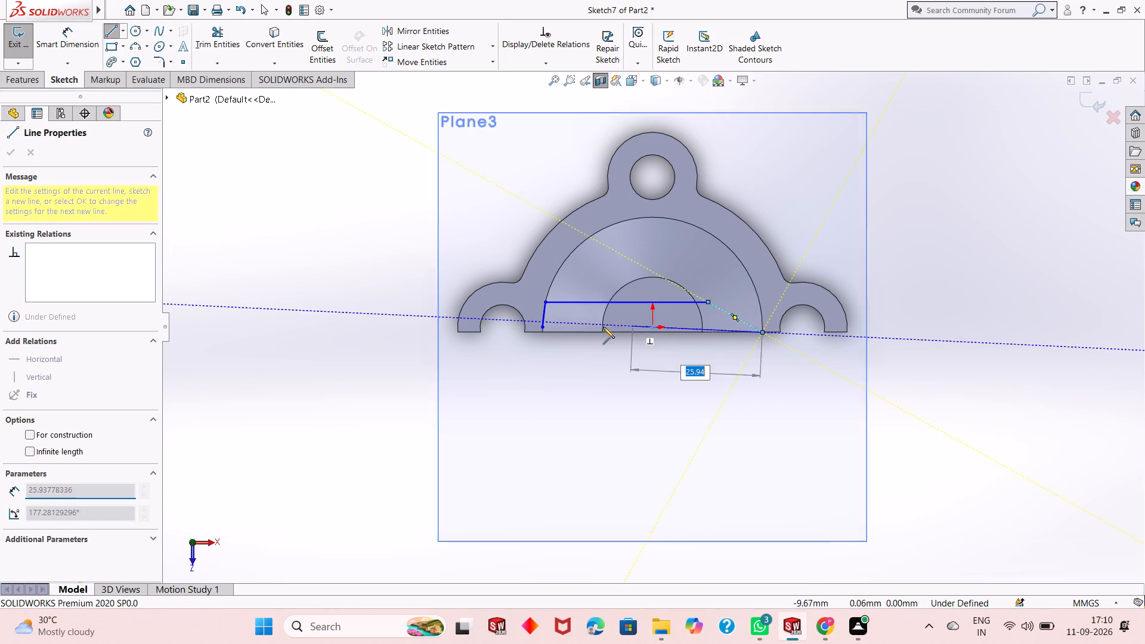
click(540, 333)
click(541, 325)
key(Escape)
key(Escape)
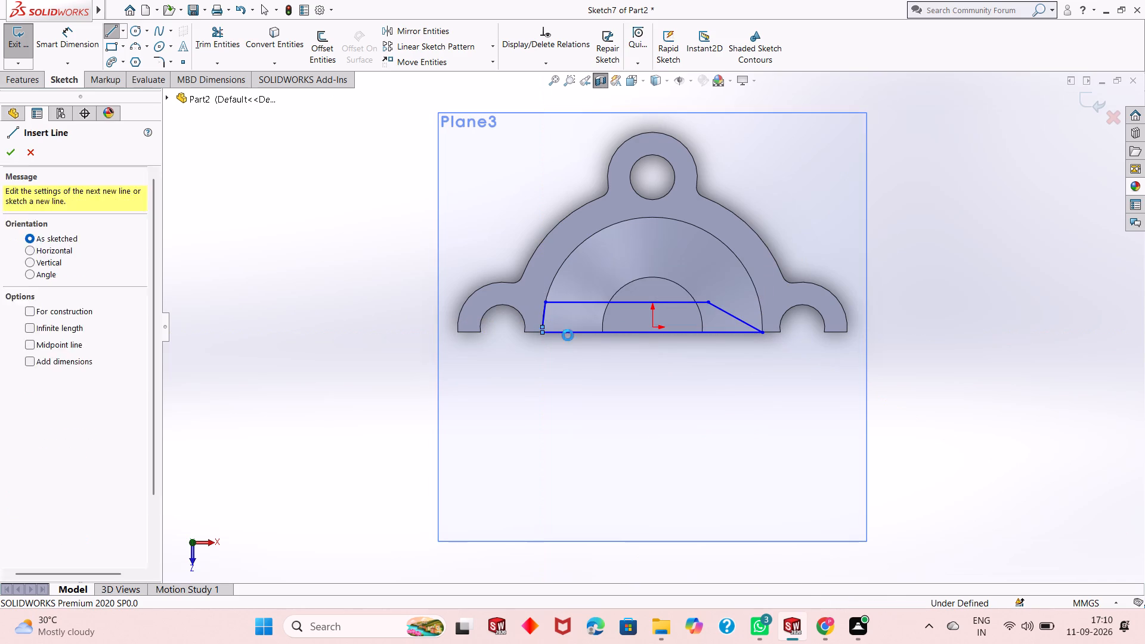
key(Escape)
Cut the closed outline from the 20 mm offset plane down through the part with an Extruded Cut set to Through All.
middle_drag(656, 376, 655, 289)
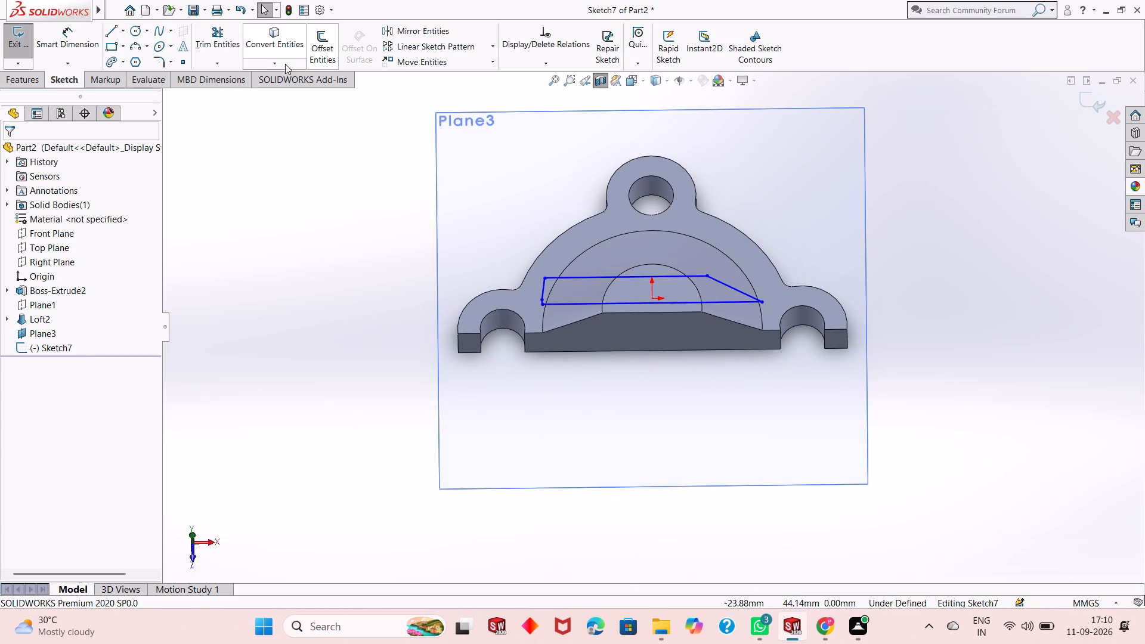
click(38, 75)
click(227, 47)
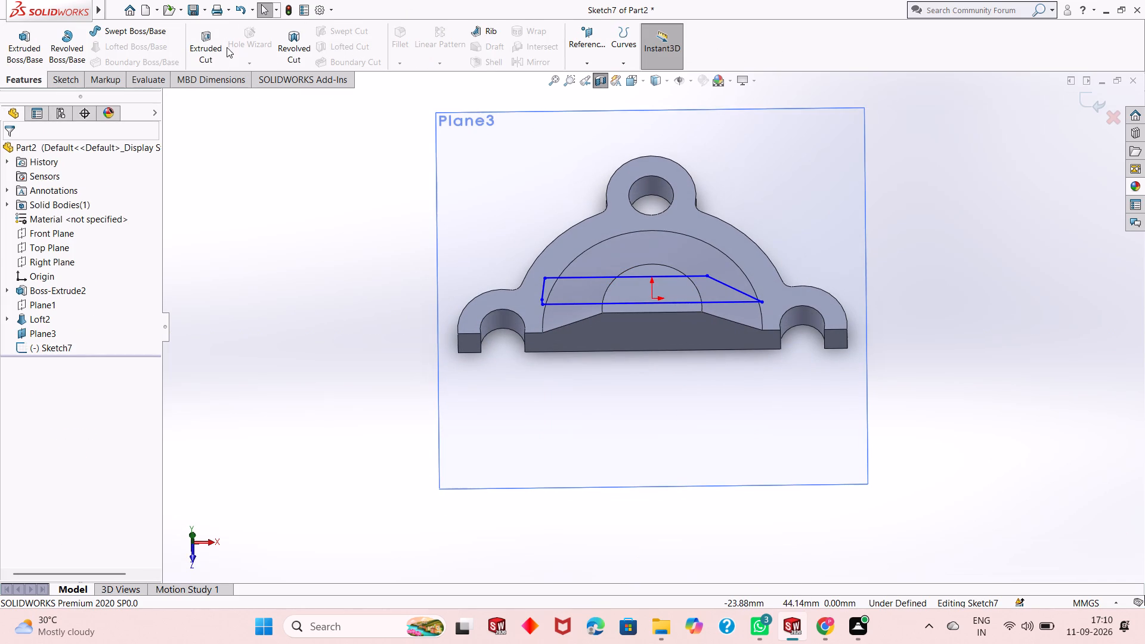
click(212, 60)
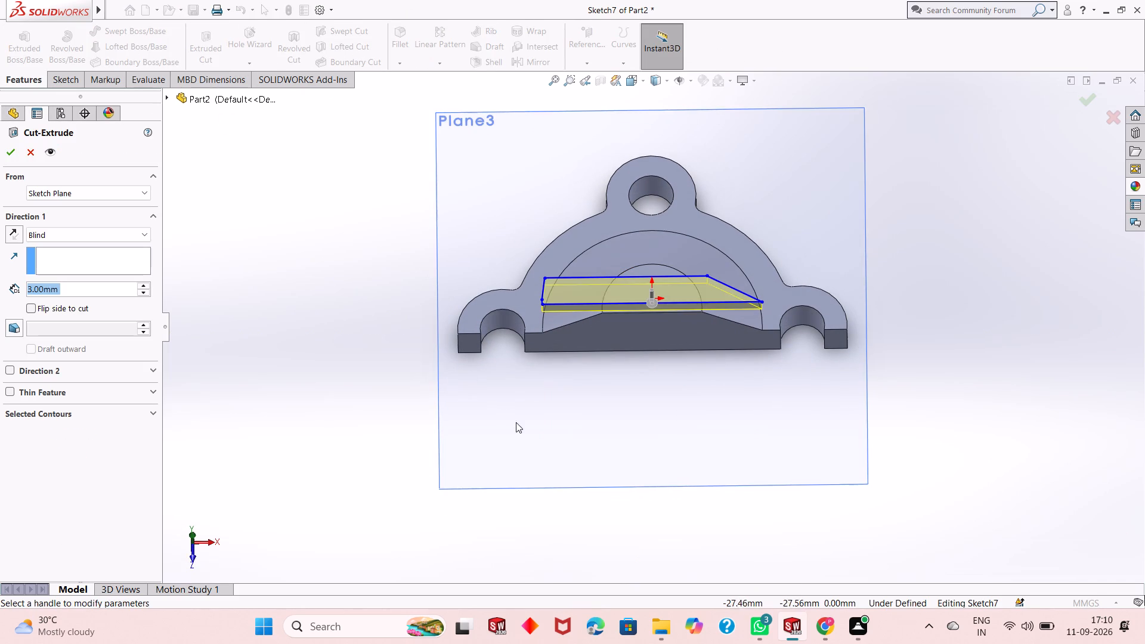
middle_drag(516, 423, 503, 295)
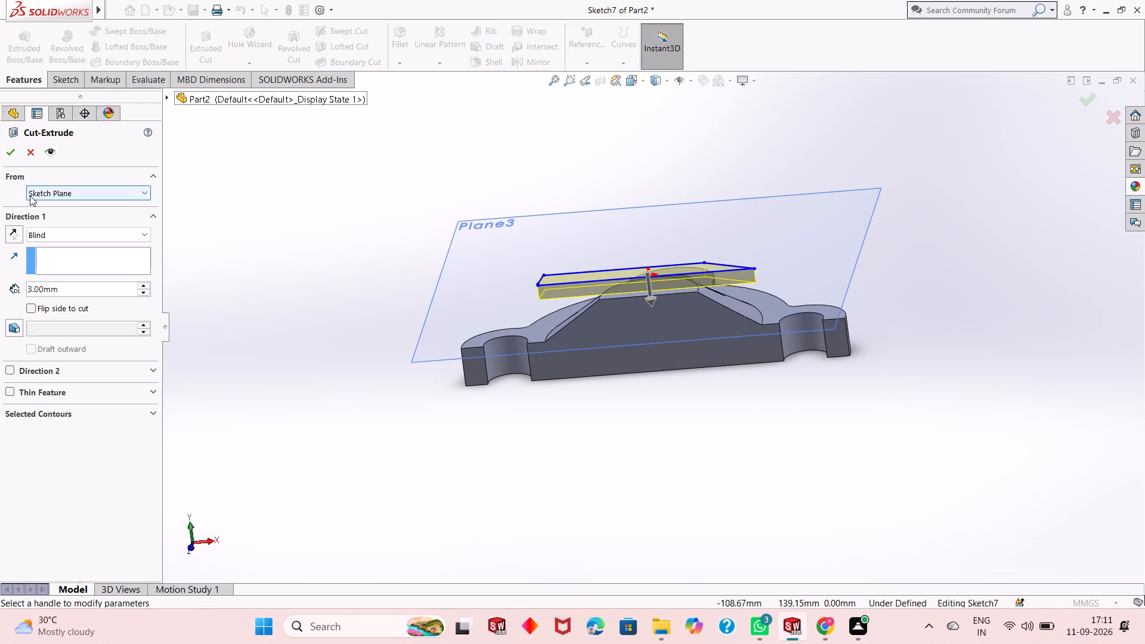
click(76, 237)
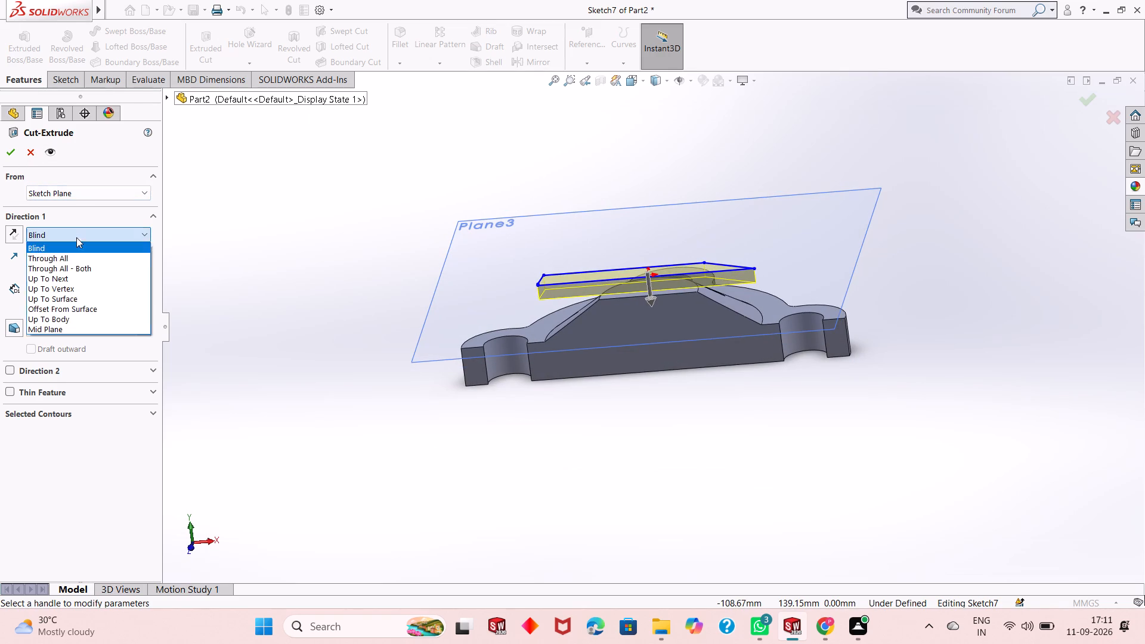
click(76, 259)
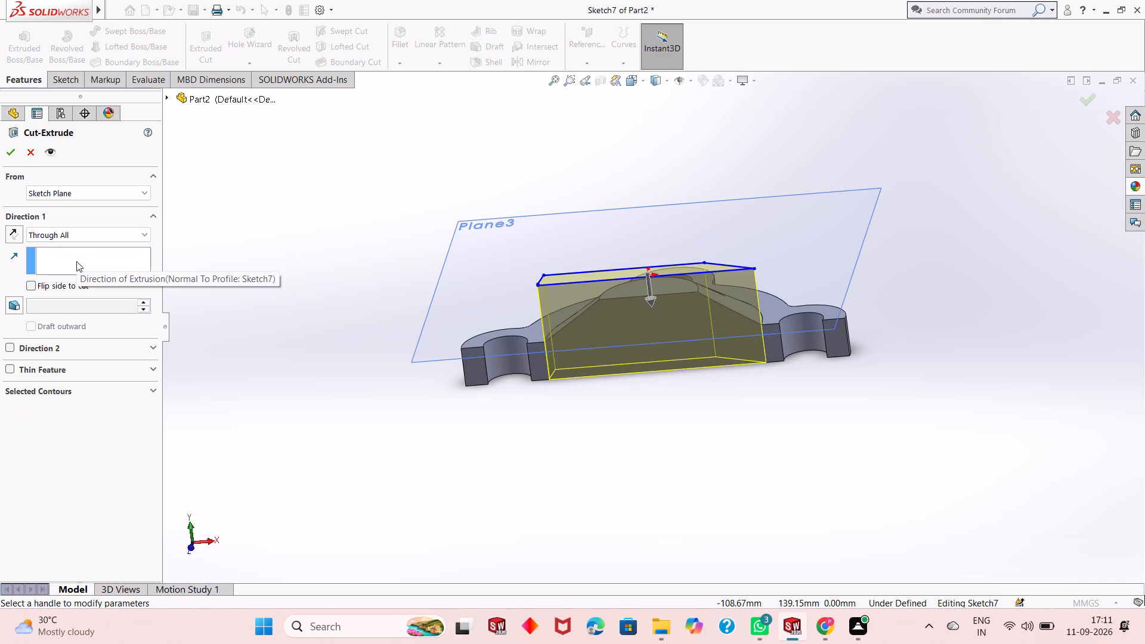
click(7, 149)
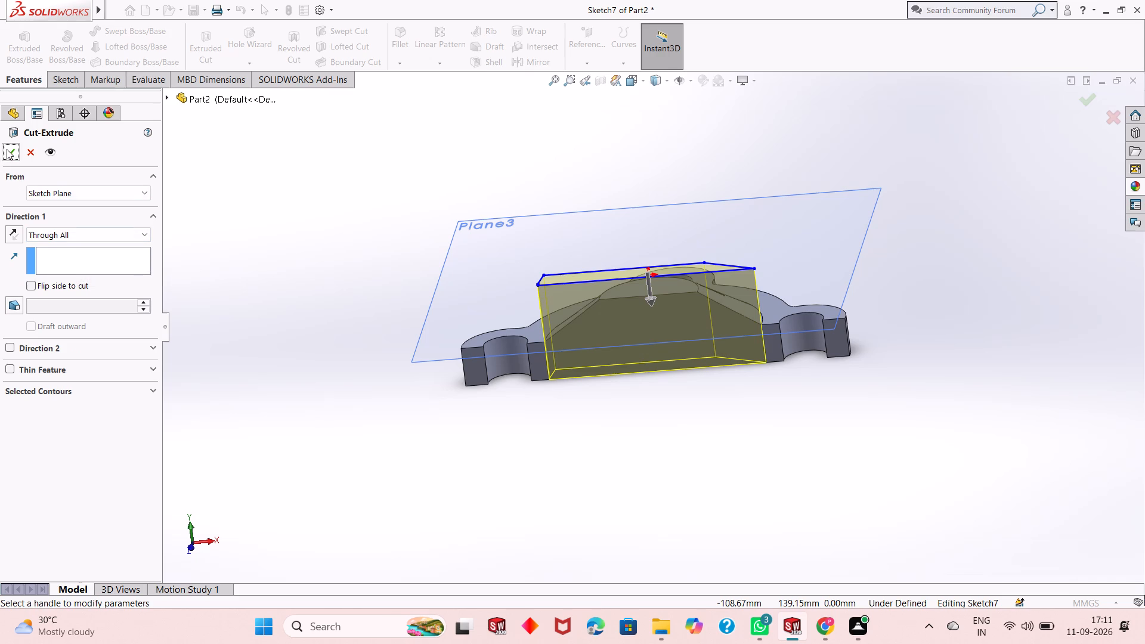
middle_drag(669, 364, 667, 462)
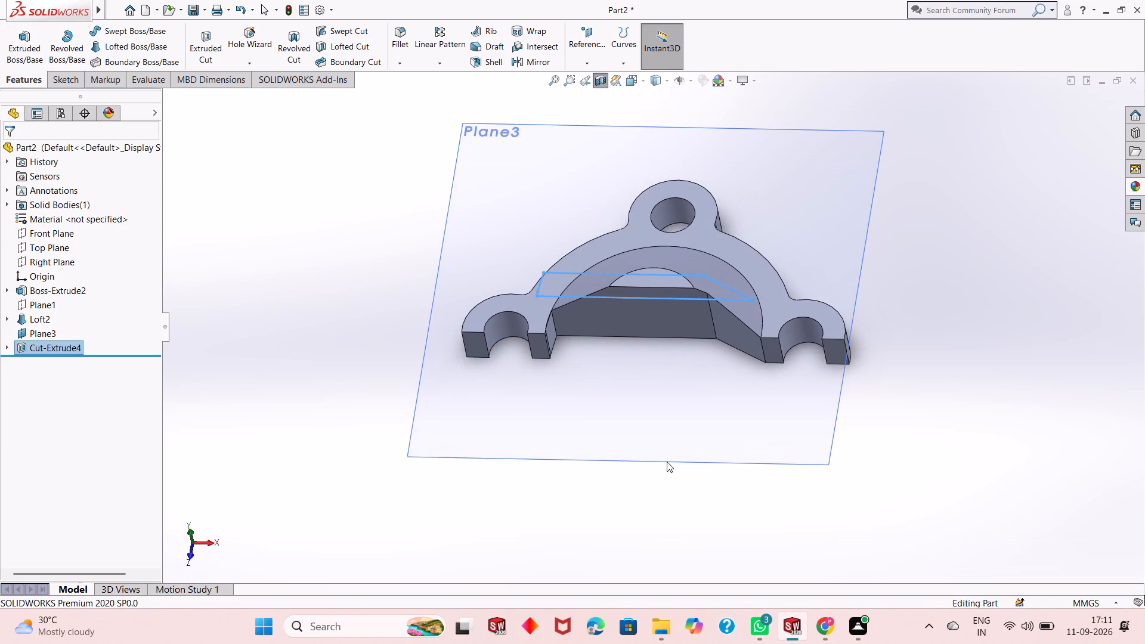
key(Escape)
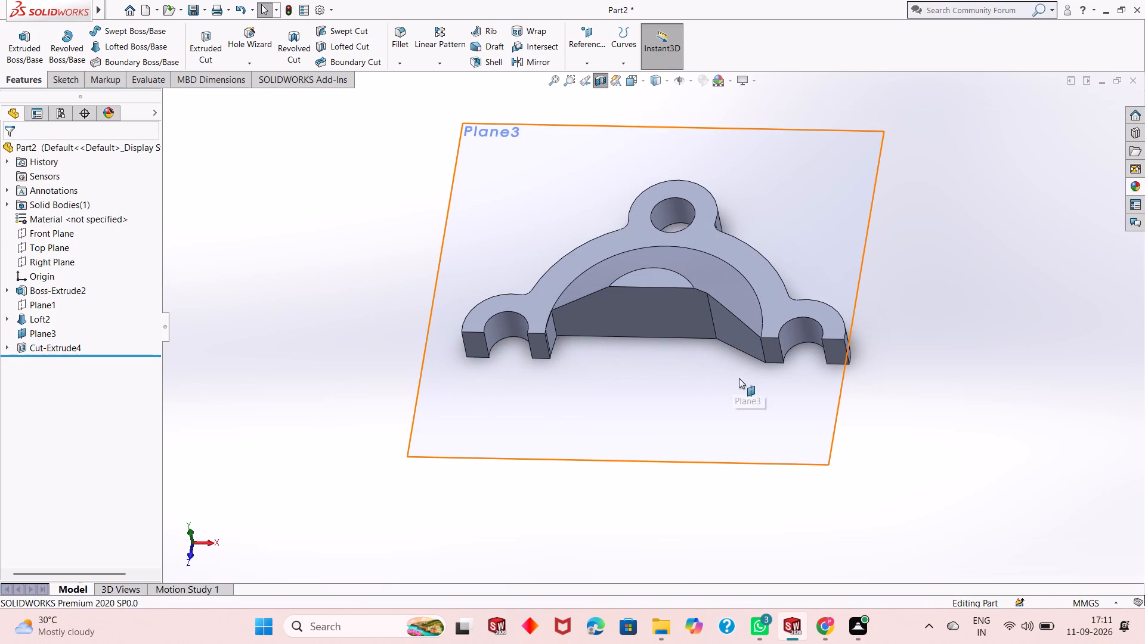
Hide the 20 mm offset plane.
middle_drag(741, 384, 694, 388)
scroll(633, 332, down, 3)
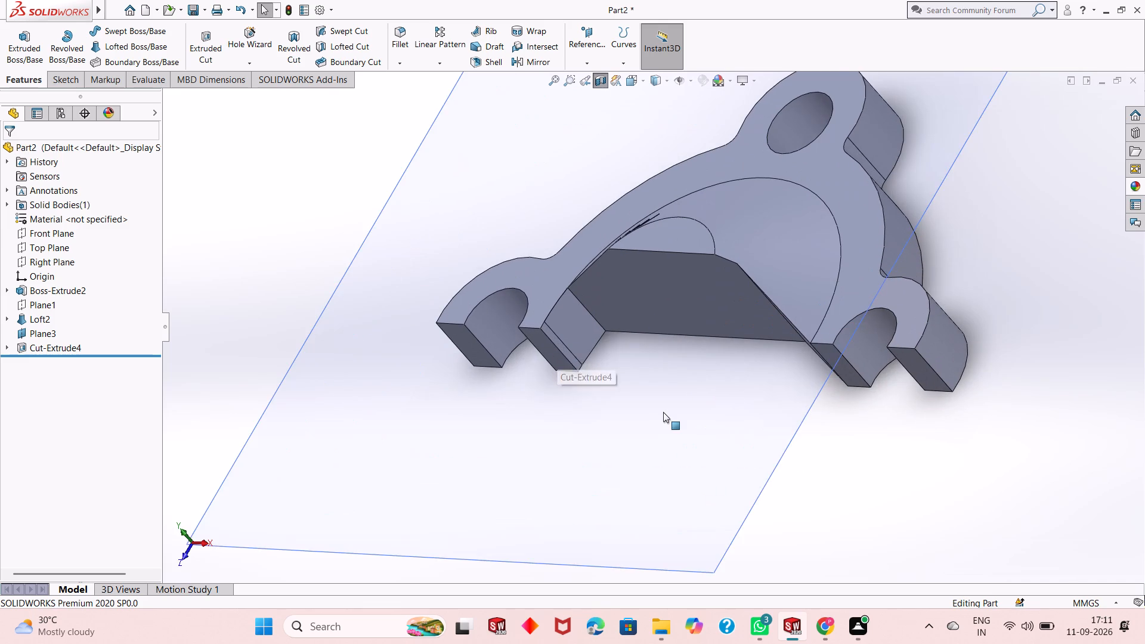
scroll(666, 413, up, 5)
right_click(780, 201)
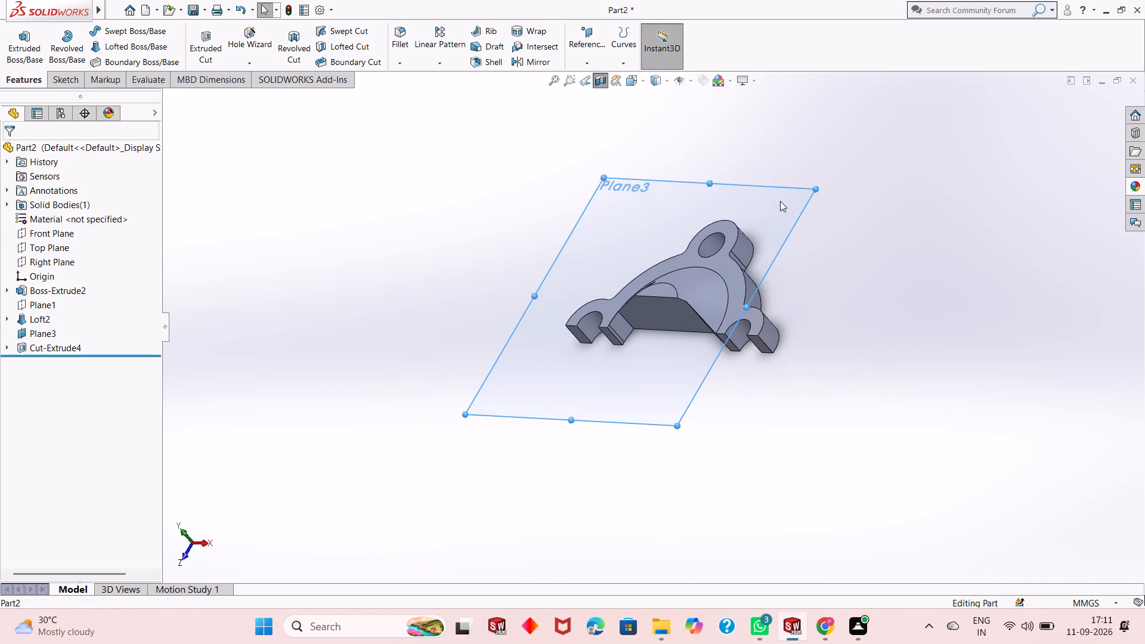
click(826, 184)
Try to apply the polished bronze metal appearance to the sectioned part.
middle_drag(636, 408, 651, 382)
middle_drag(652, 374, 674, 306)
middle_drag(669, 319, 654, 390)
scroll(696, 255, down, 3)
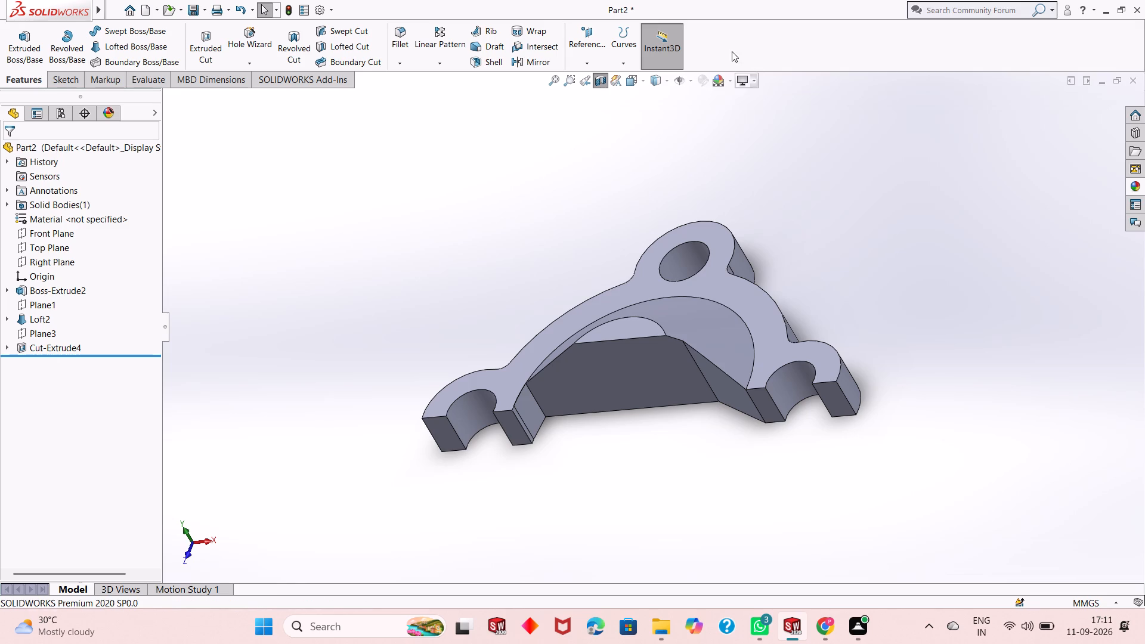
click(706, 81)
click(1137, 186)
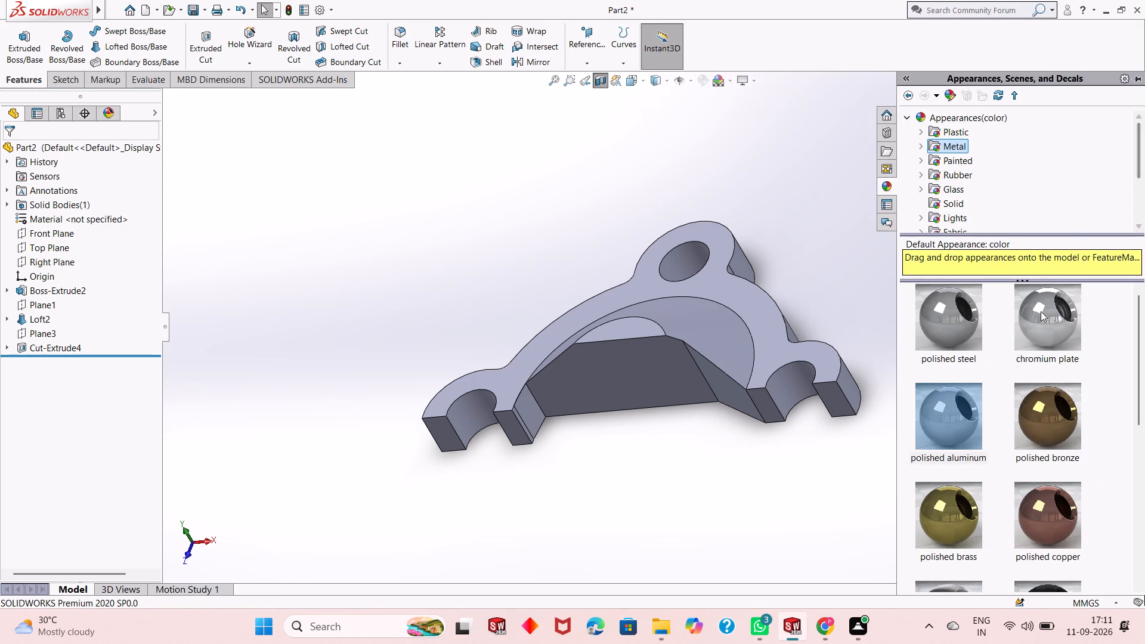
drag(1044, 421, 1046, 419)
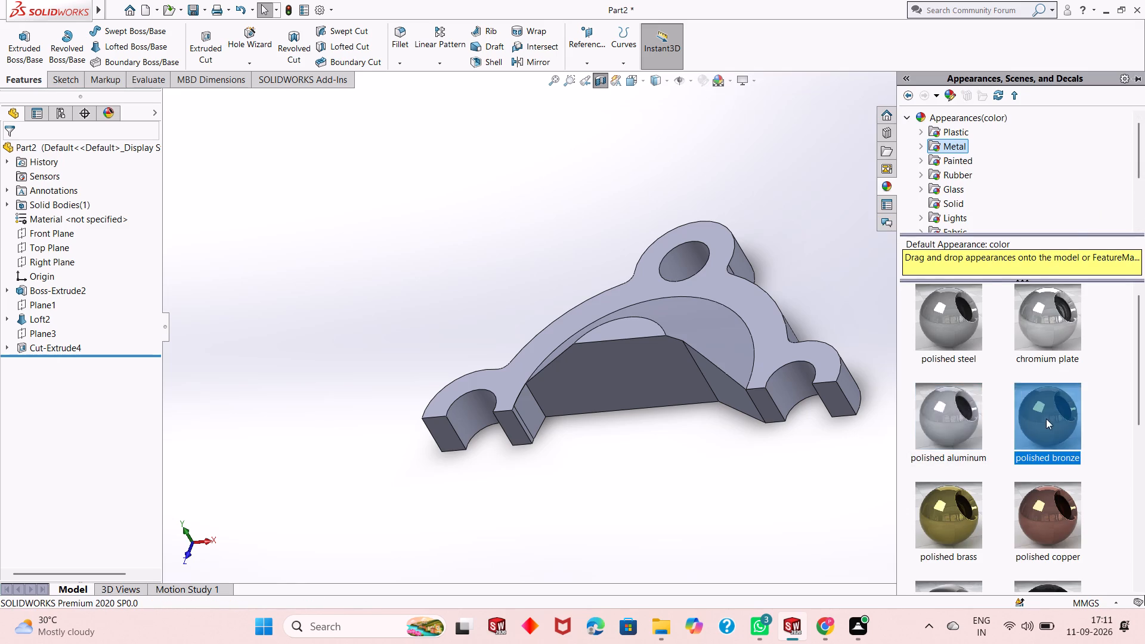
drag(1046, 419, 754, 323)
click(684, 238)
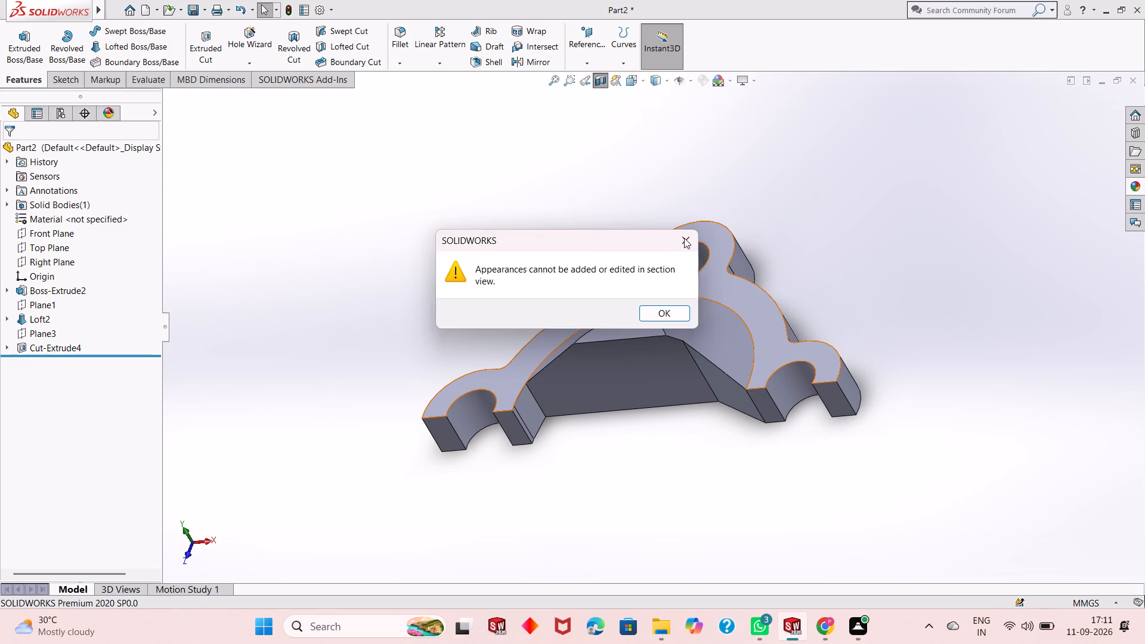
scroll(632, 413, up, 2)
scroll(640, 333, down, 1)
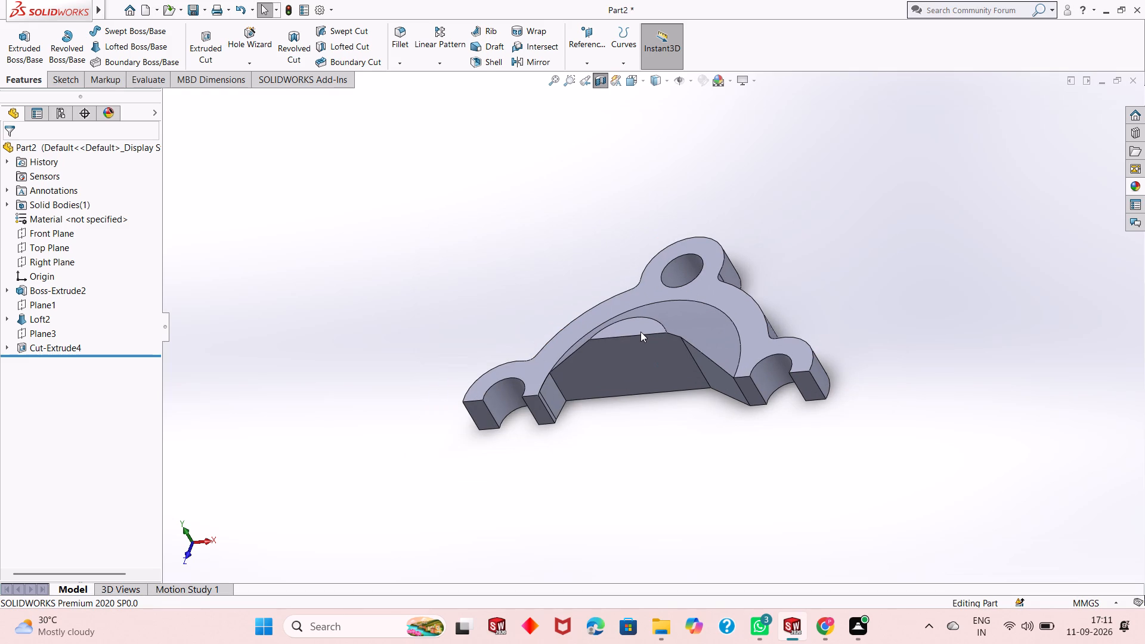
Turn off the section view and change the colour of the whole part to orange-brown.
click(601, 80)
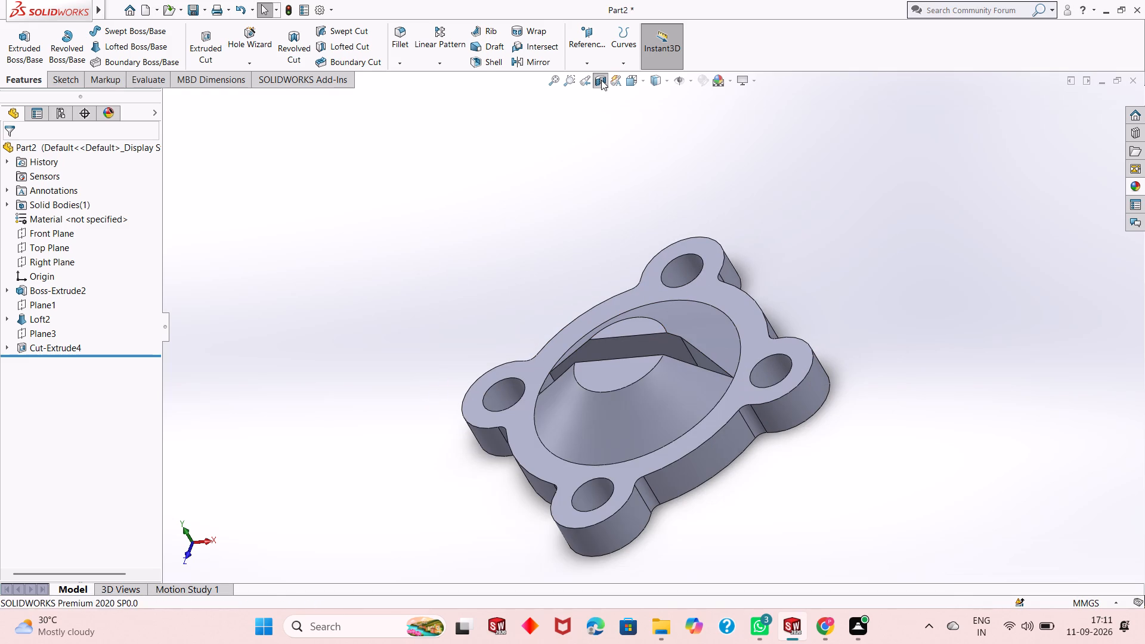
click(705, 84)
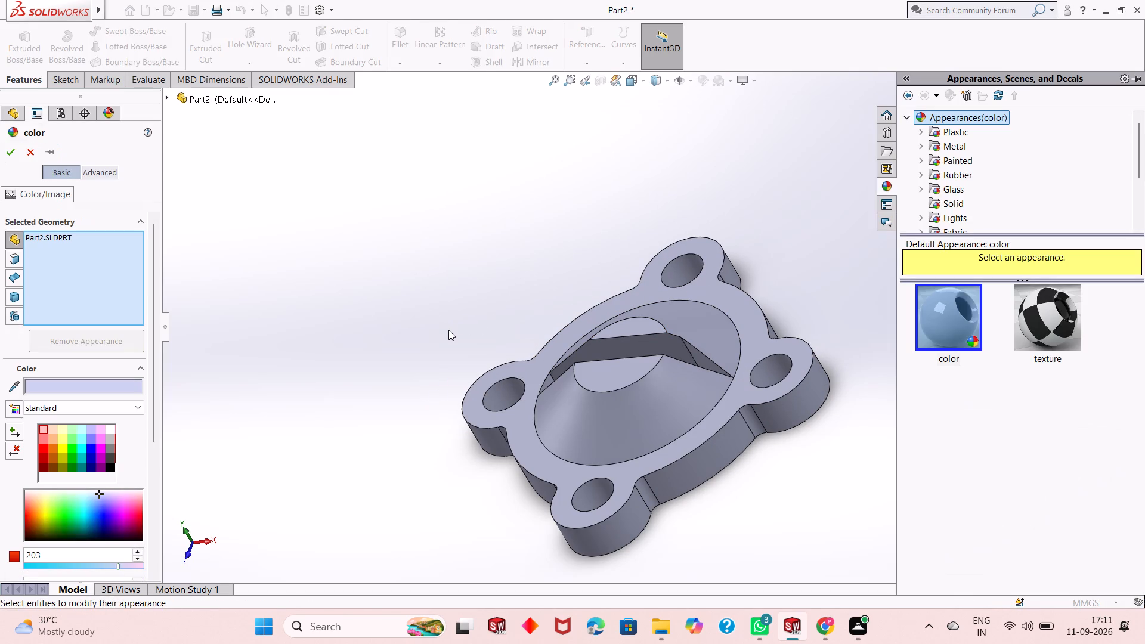
click(40, 522)
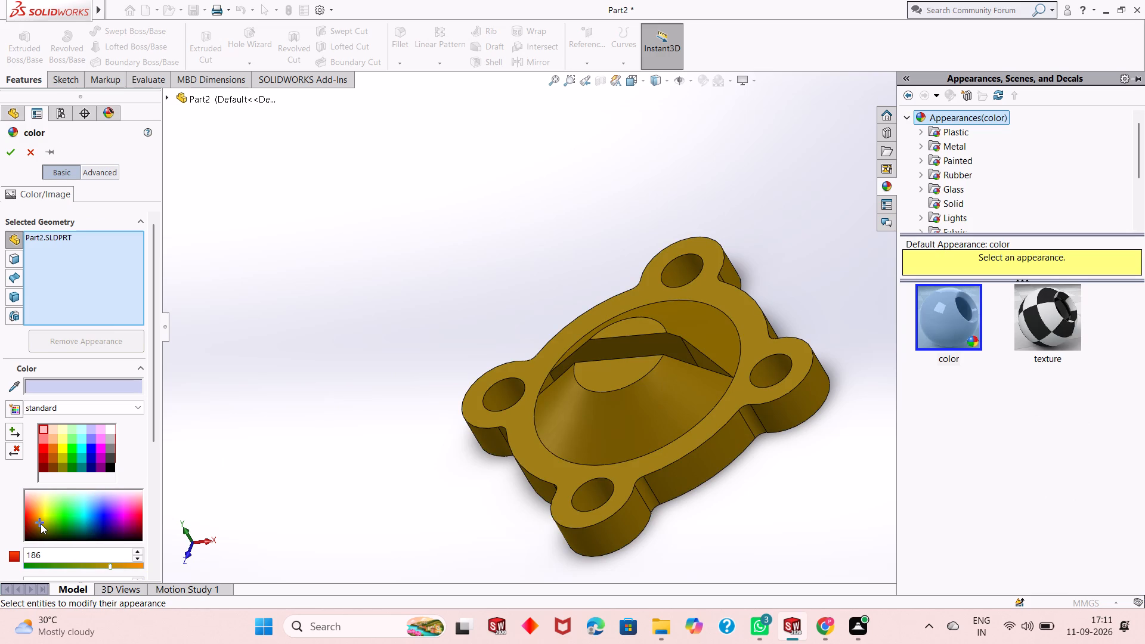
click(35, 522)
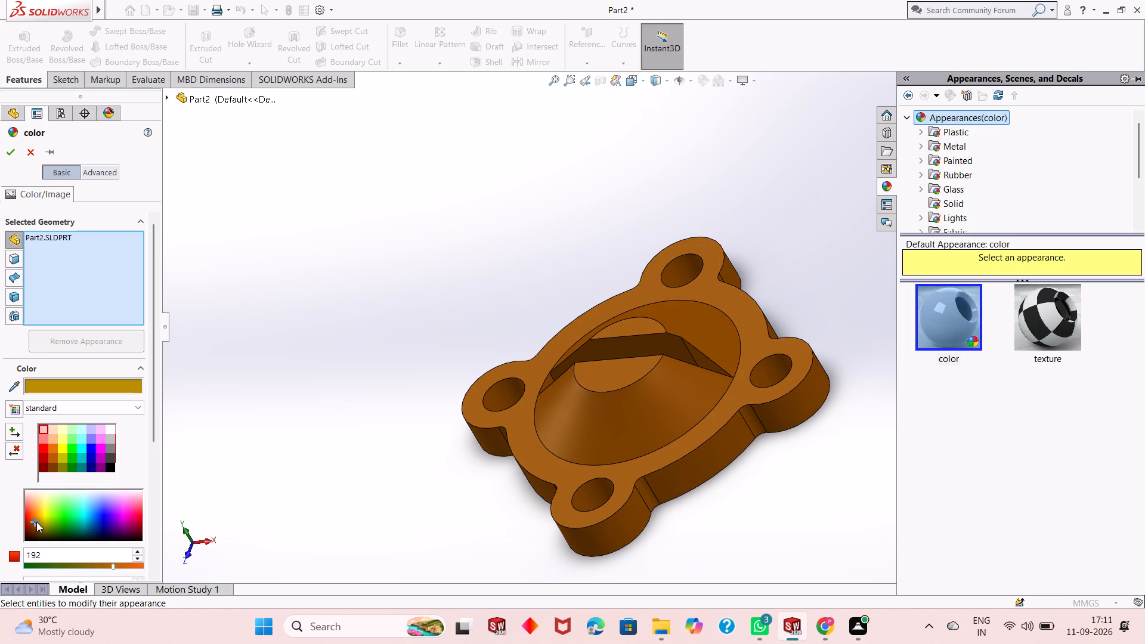
click(36, 522)
click(36, 522)
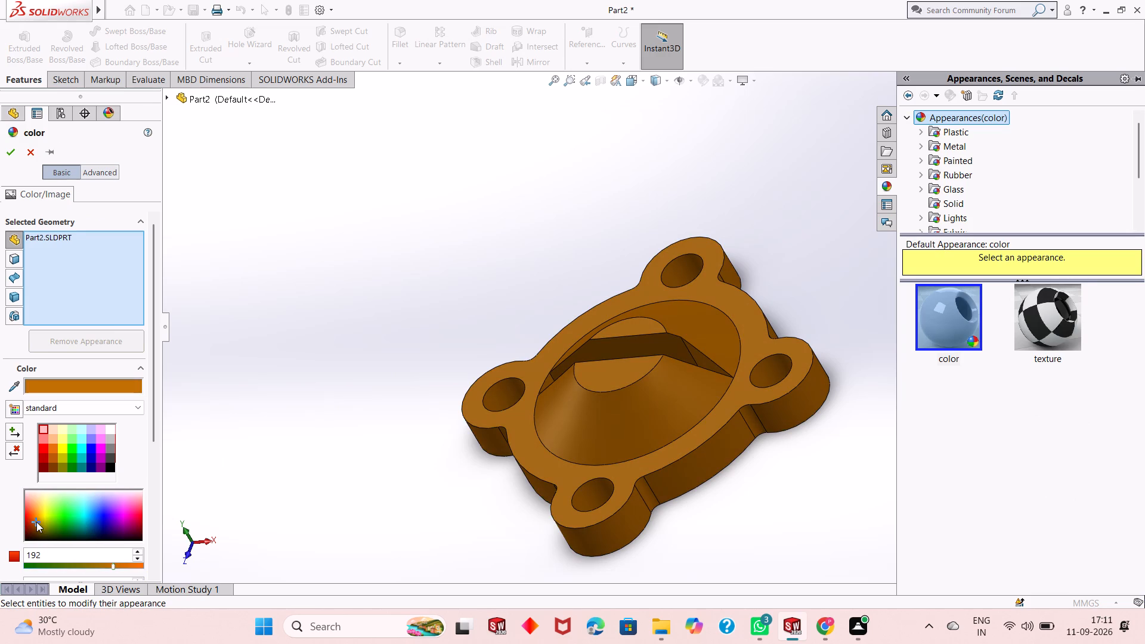
click(12, 151)
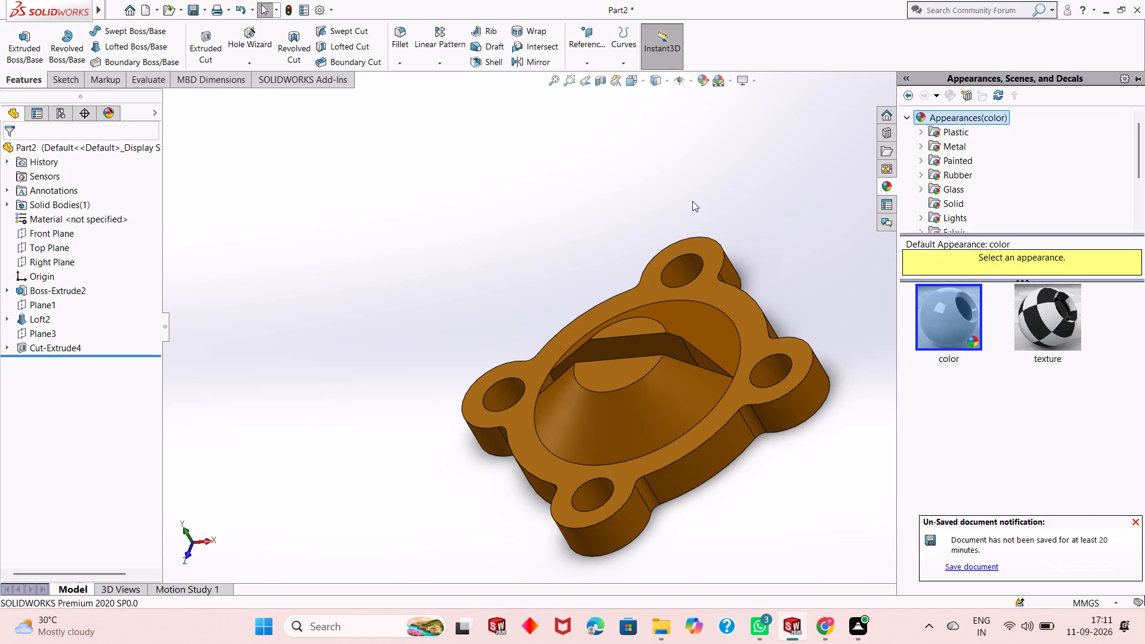
click(595, 240)
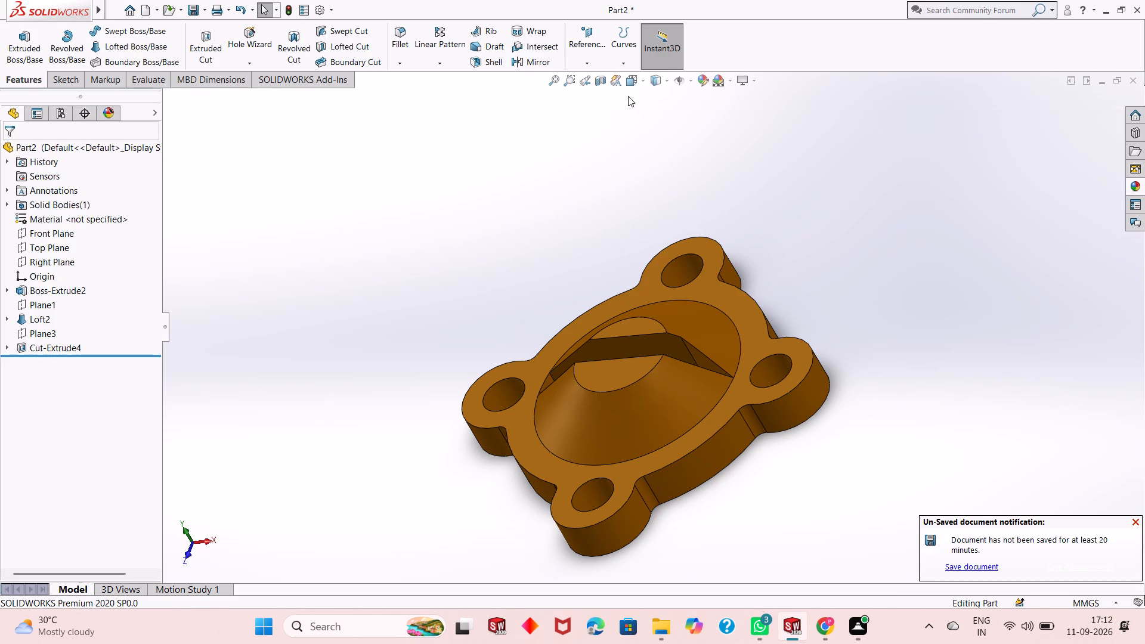
Section the part parallel to the Front Plane at a 1 mm offset and inspect the cut interior.
click(606, 82)
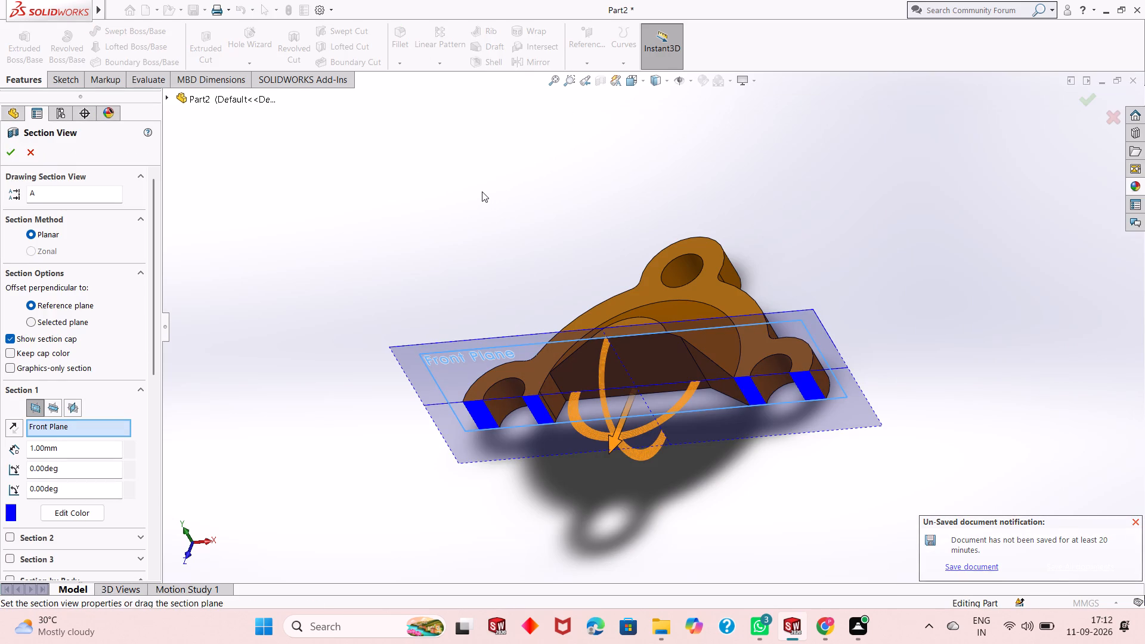
click(10, 154)
middle_drag(457, 425, 516, 367)
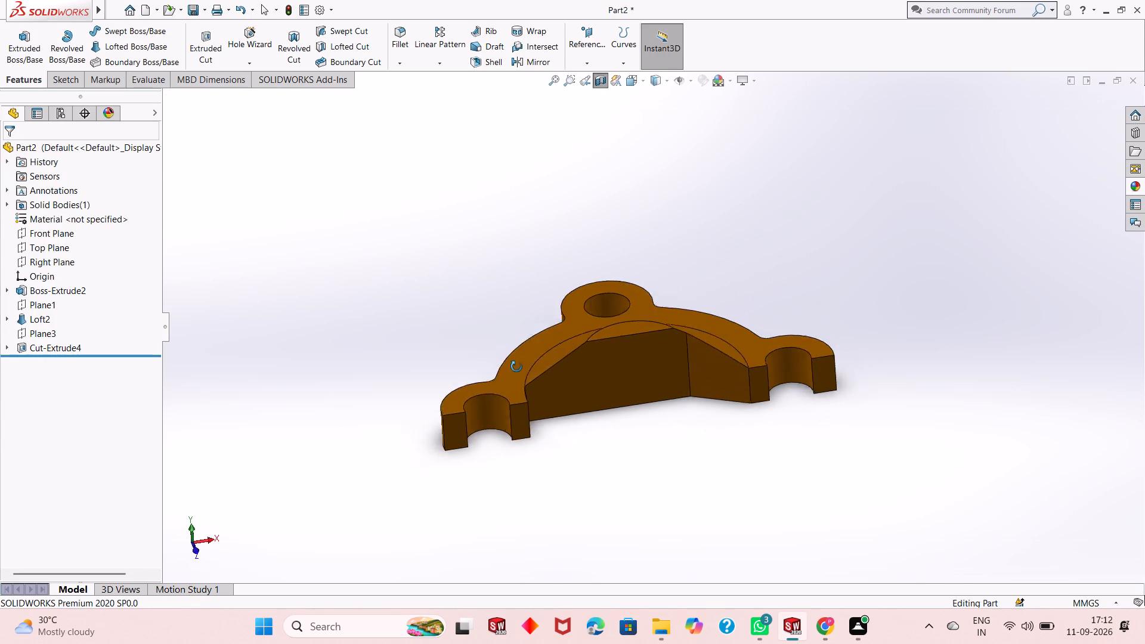
middle_drag(516, 367, 448, 419)
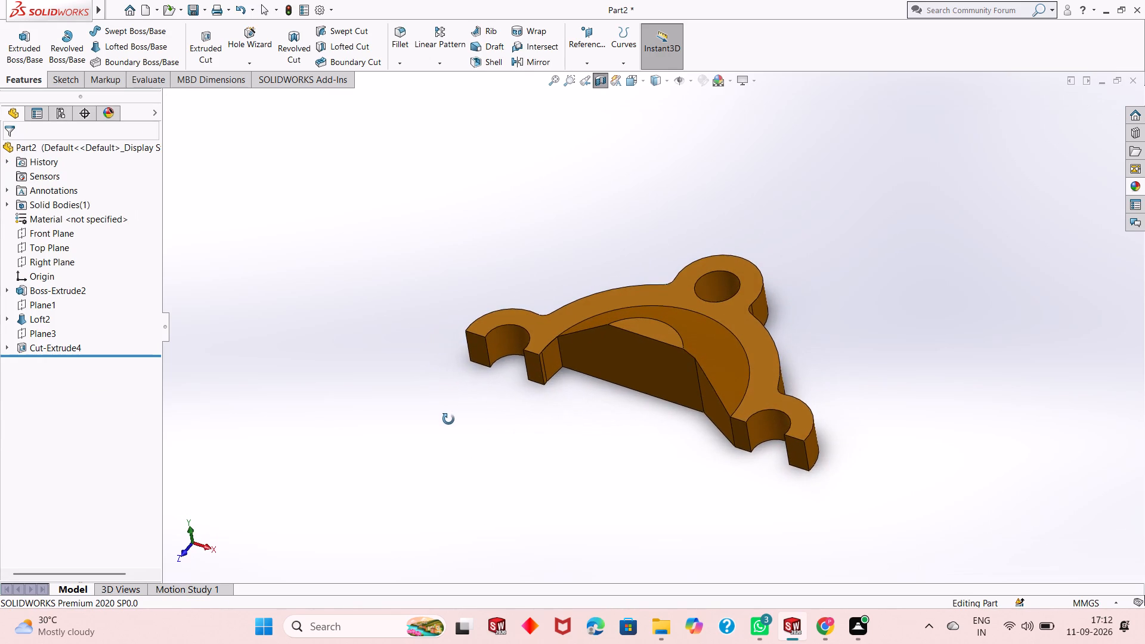
middle_drag(448, 419, 432, 421)
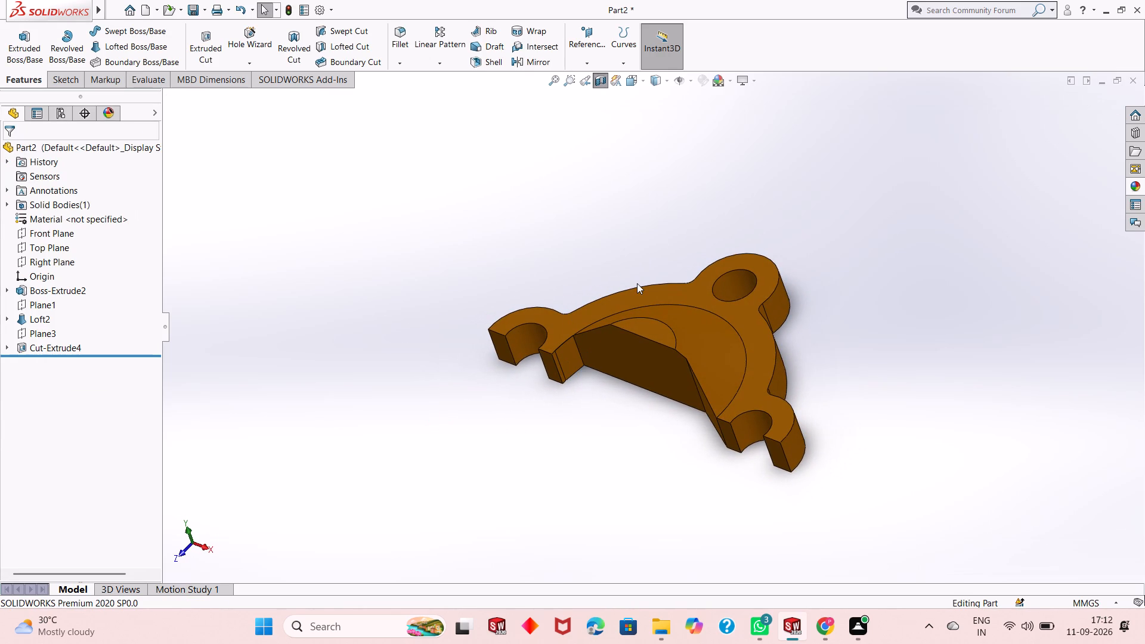
Save the part in Downloads under the name "Circular mounting flange".
key(ctrl+s)
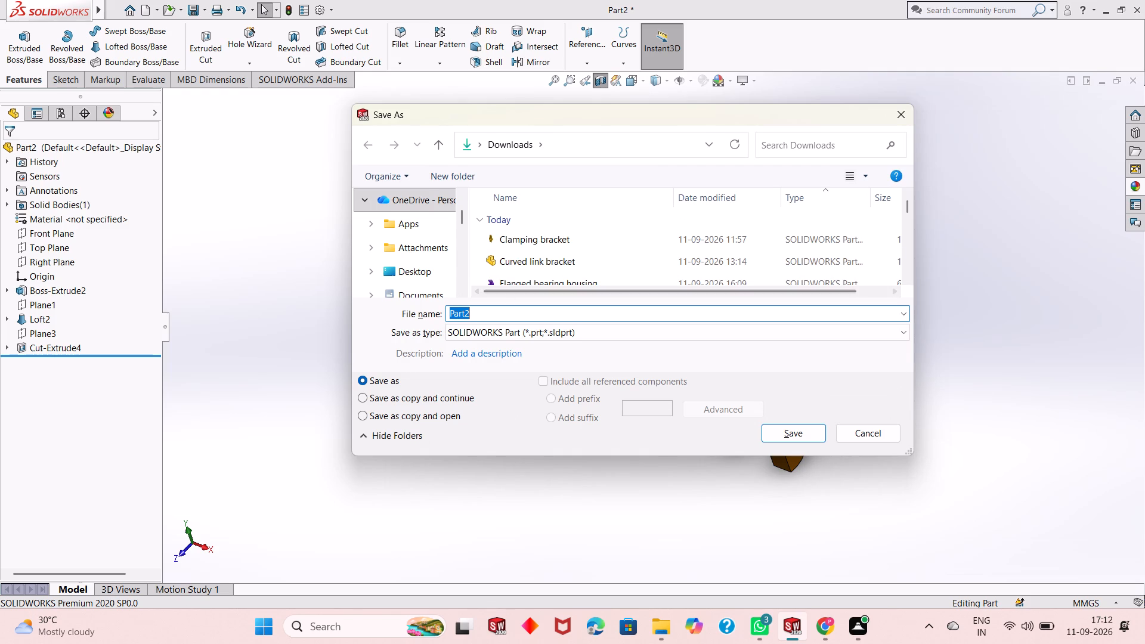
key(BackSpace)
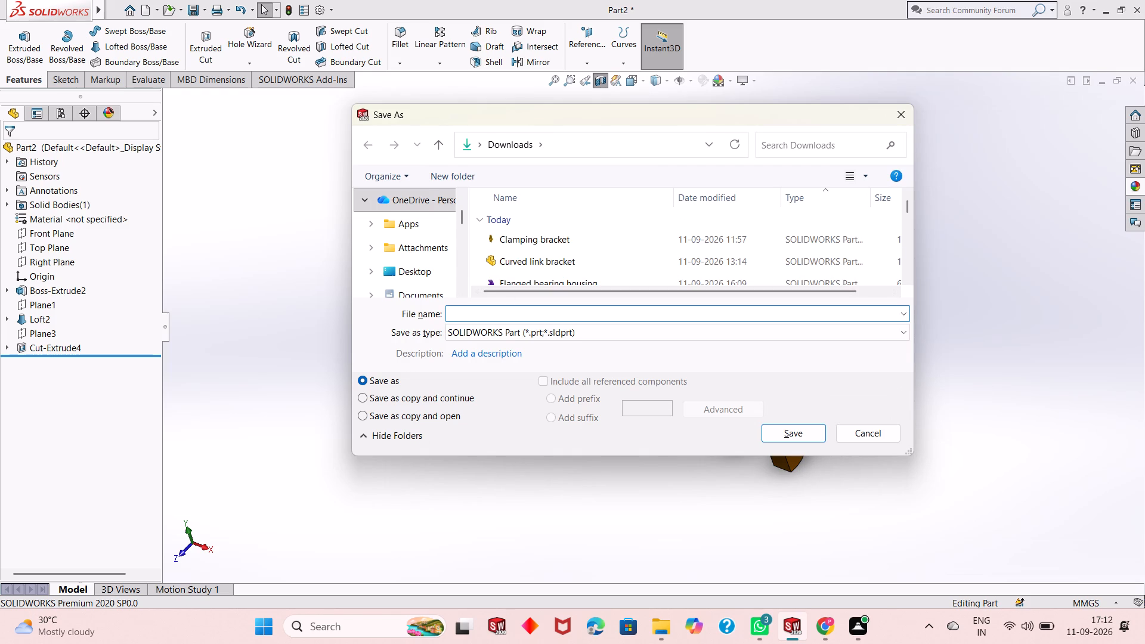
text(Circular)
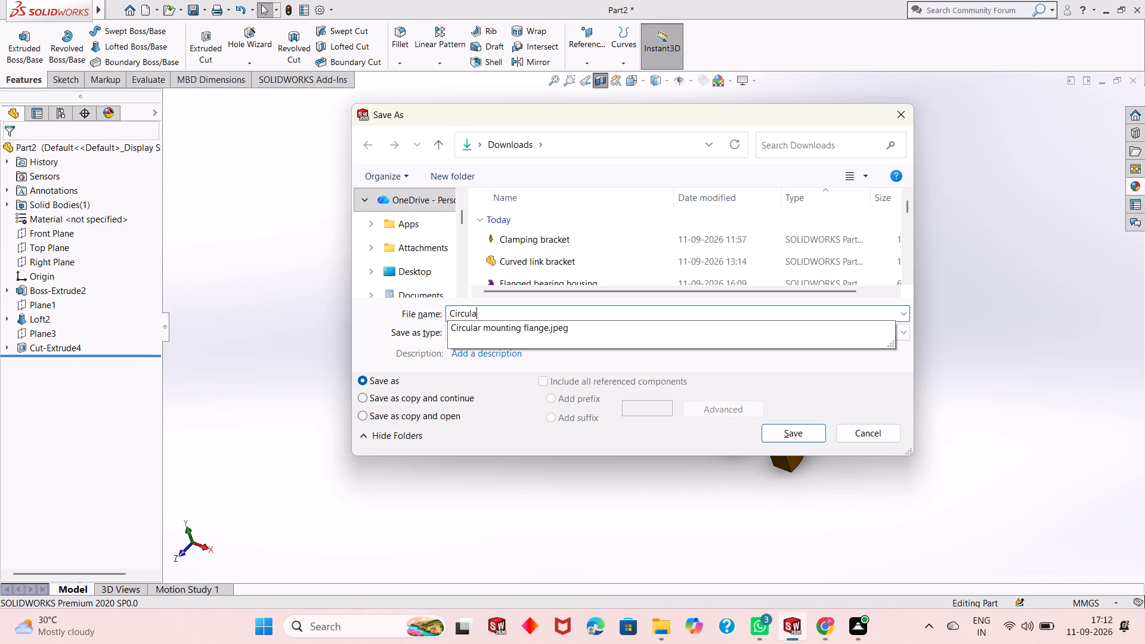
key(space)
key(m)
text(ounting flange)
click(793, 434)
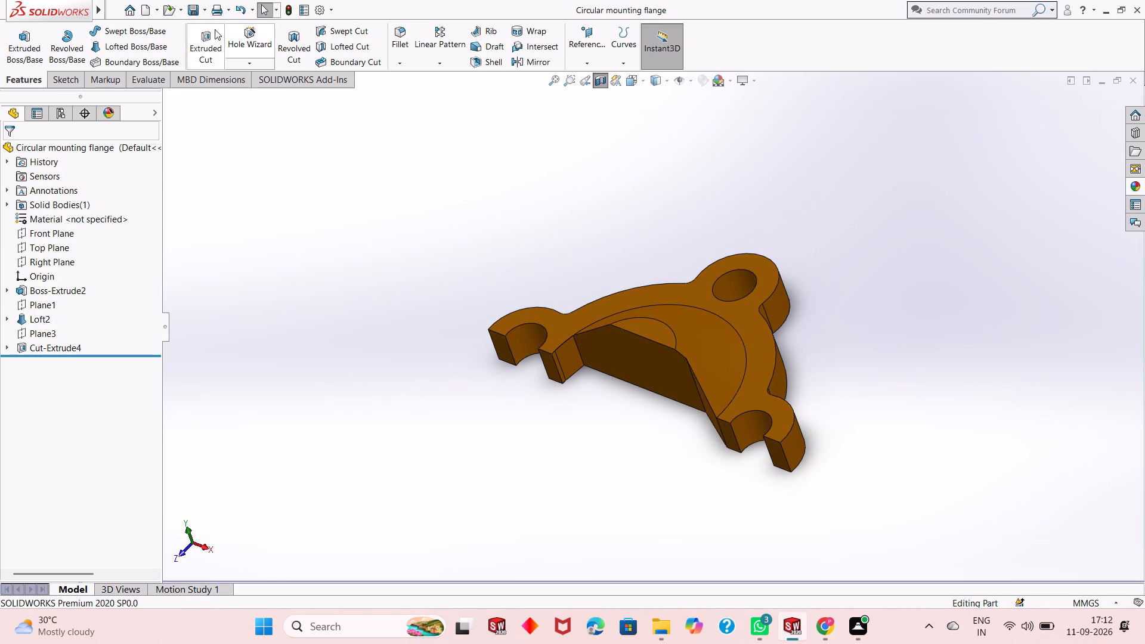
Save a PDF version of the part, also named "Circular mounting flange", in Downloads.
click(200, 7)
click(207, 11)
click(224, 45)
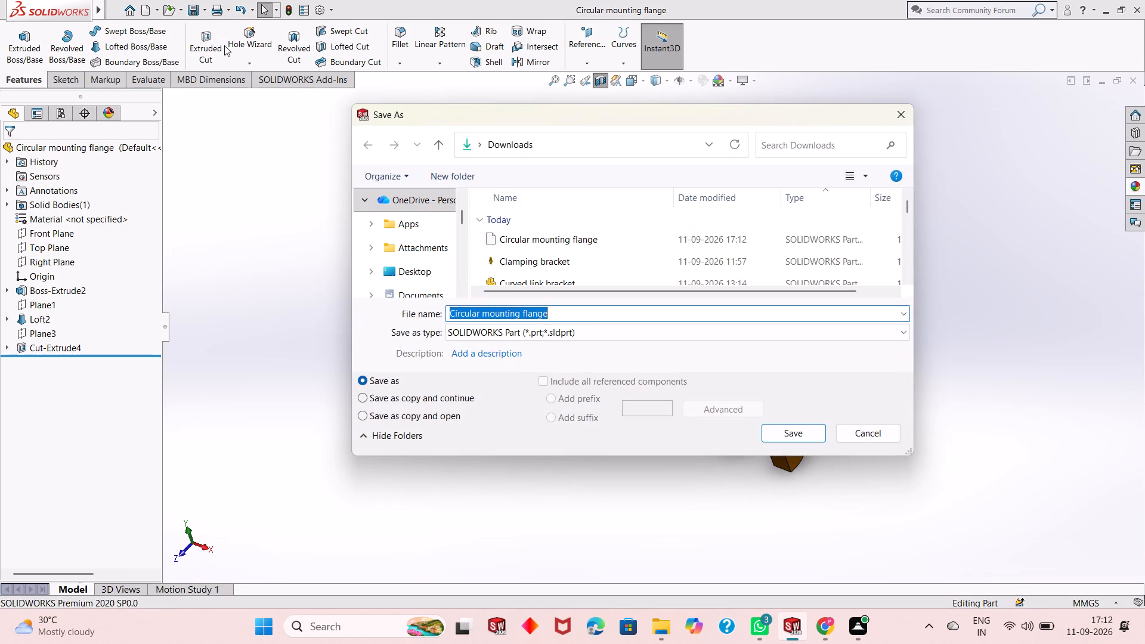
click(704, 333)
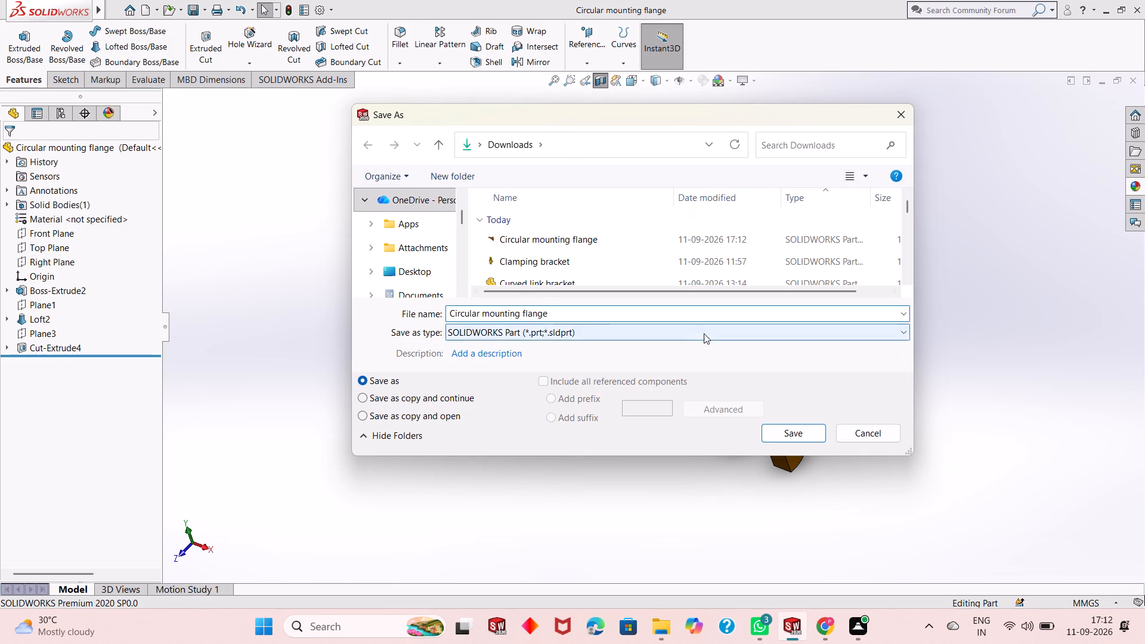
click(723, 90)
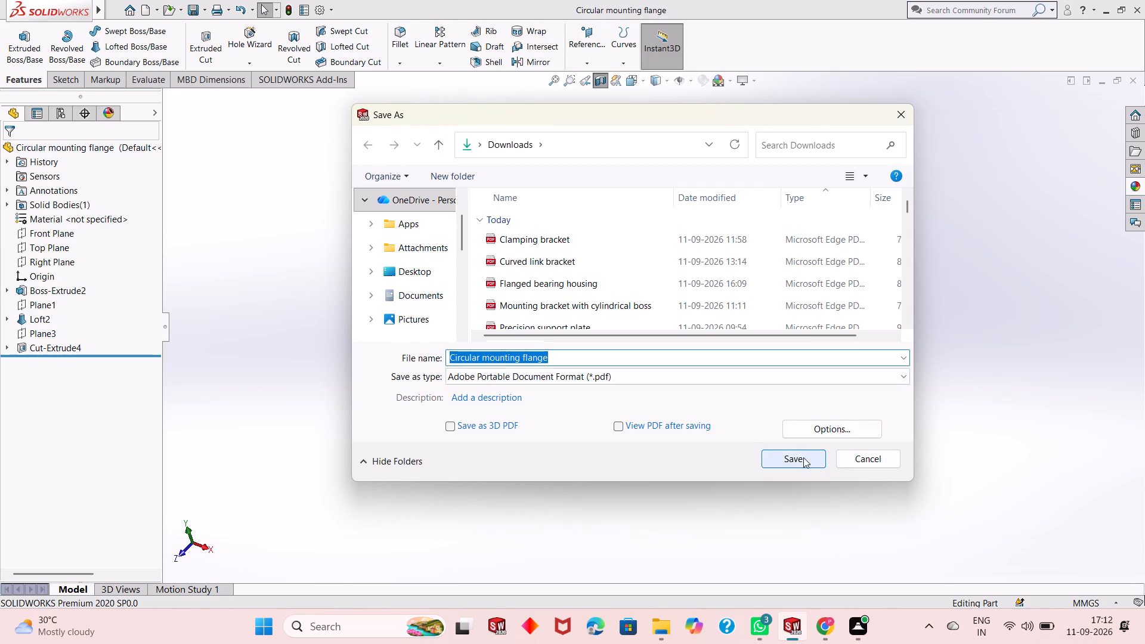
click(803, 458)
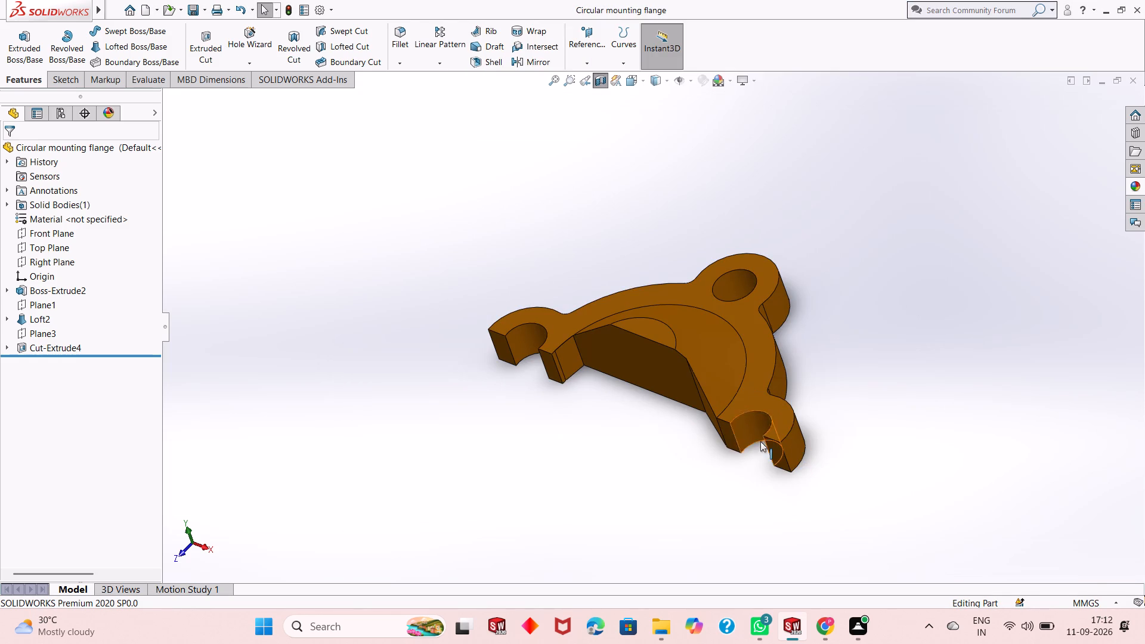